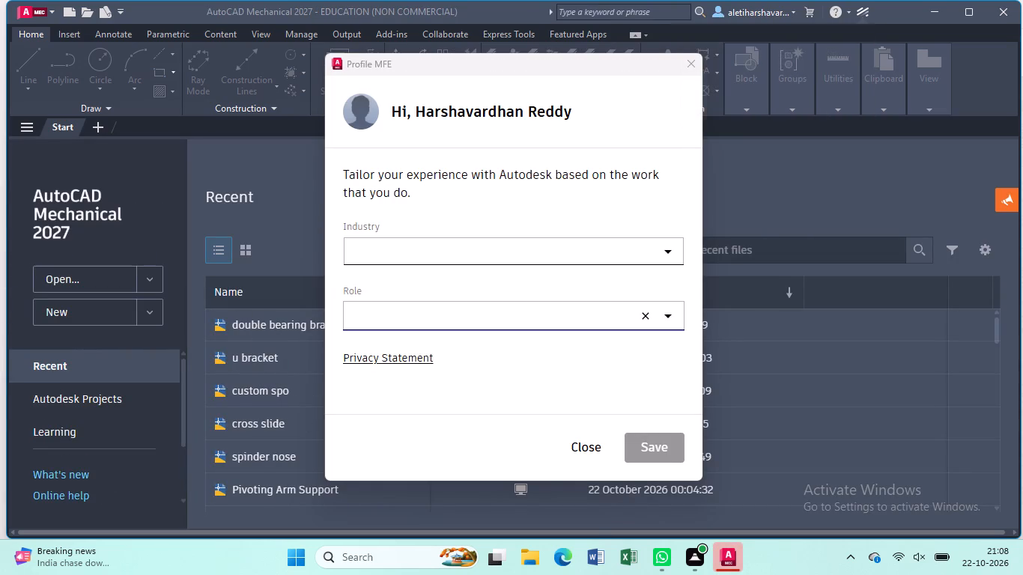
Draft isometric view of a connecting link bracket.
Dismiss the profile questionnaire and create a new blank drawing.
{"action": "left_click", "coordinate": [681, 64]}
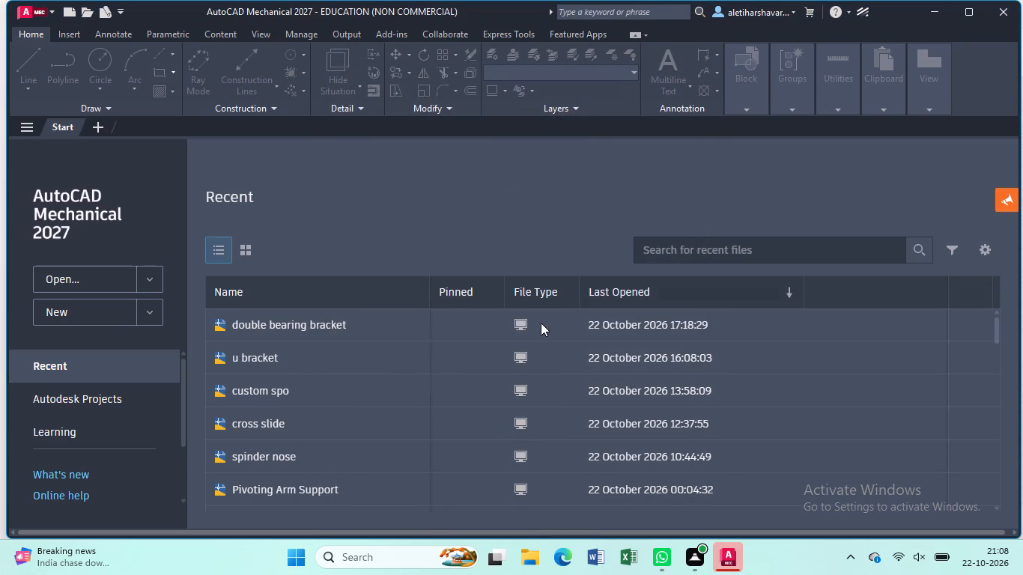
{"action": "left_click", "coordinate": [107, 314]}
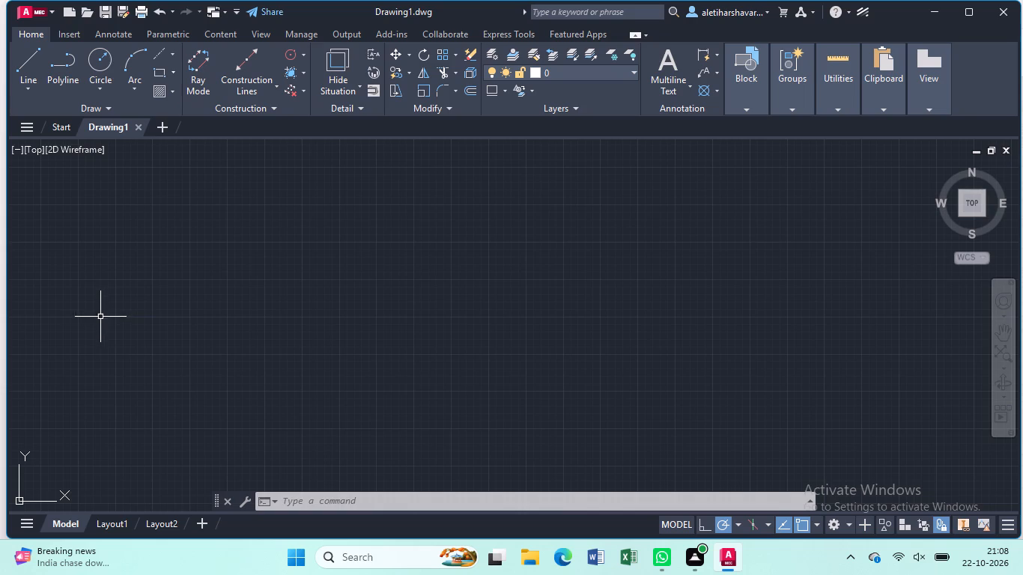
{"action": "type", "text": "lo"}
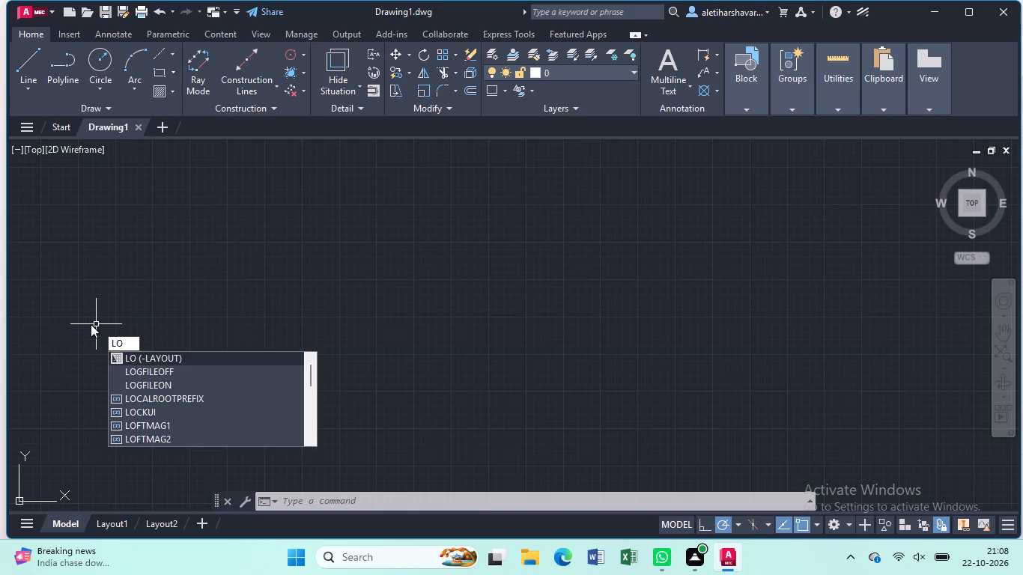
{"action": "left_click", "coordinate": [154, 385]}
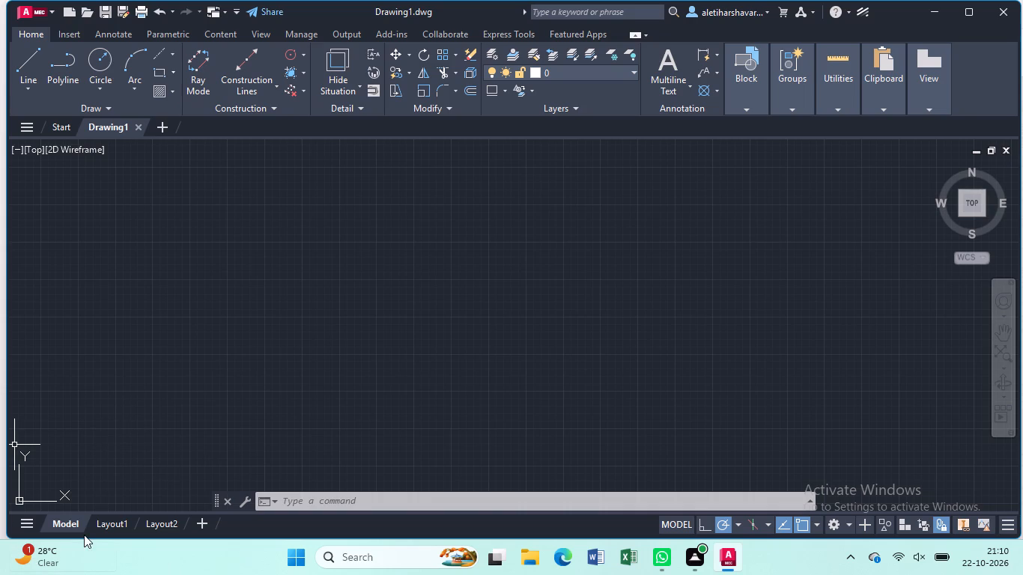
Turn on isometric drafting with the left isoplane.
{"action": "left_click", "coordinate": [34, 56]}
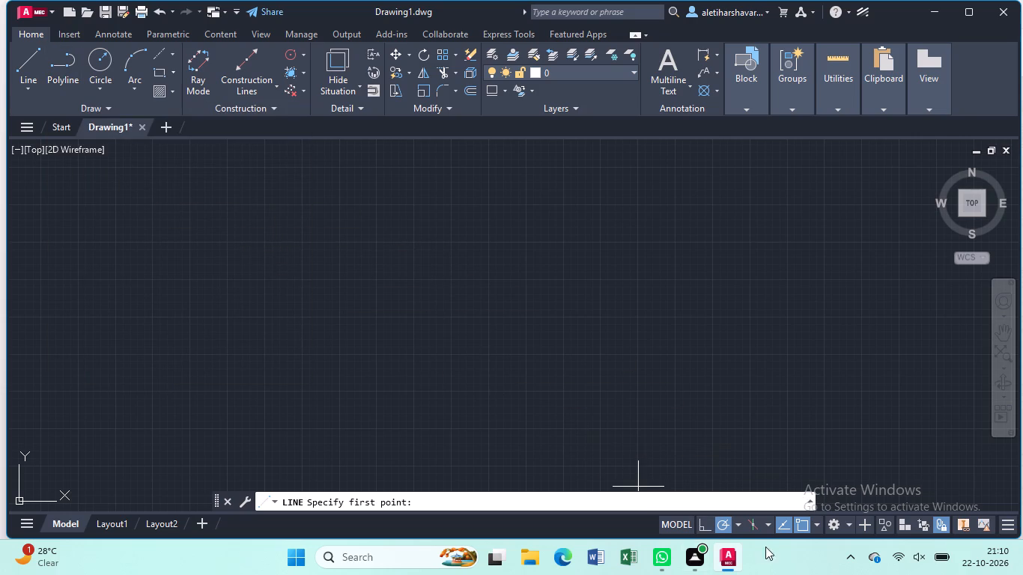
{"action": "left_click", "coordinate": [755, 520]}
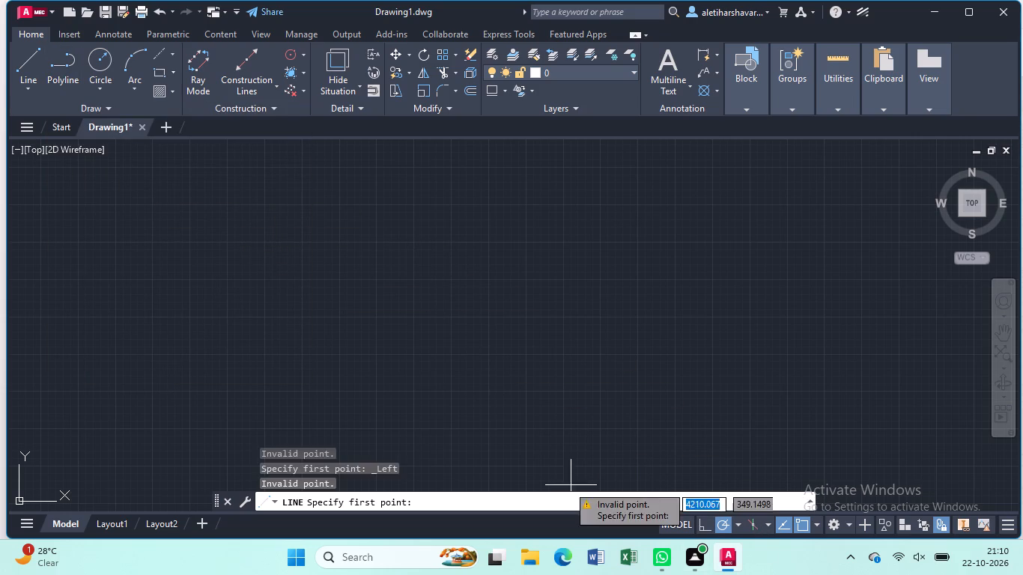
{"action": "left_click", "coordinate": [750, 522]}
{"action": "left_click", "coordinate": [755, 522]}
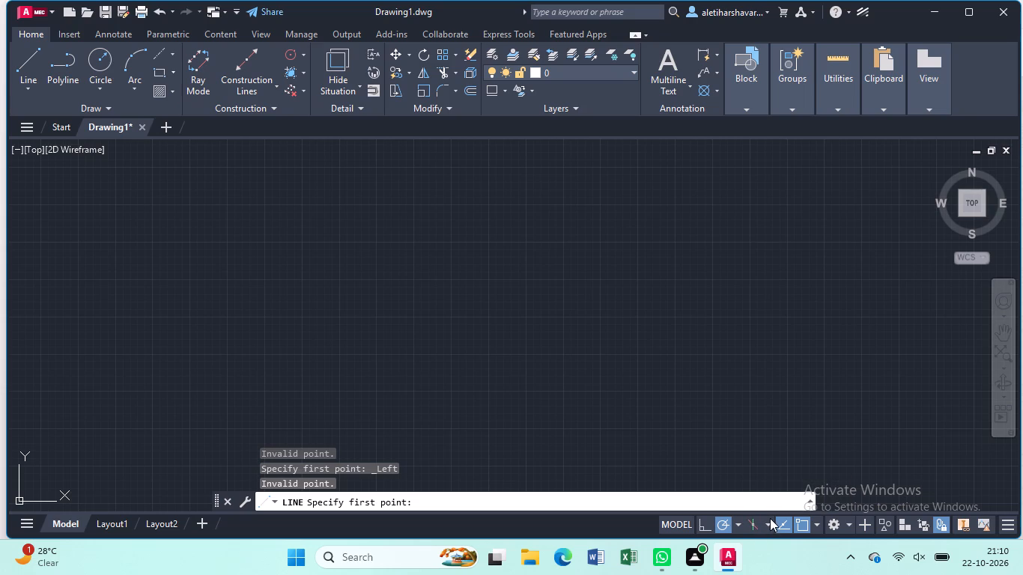
{"action": "key", "text": "Escape"}
{"action": "left_click", "coordinate": [752, 525]}
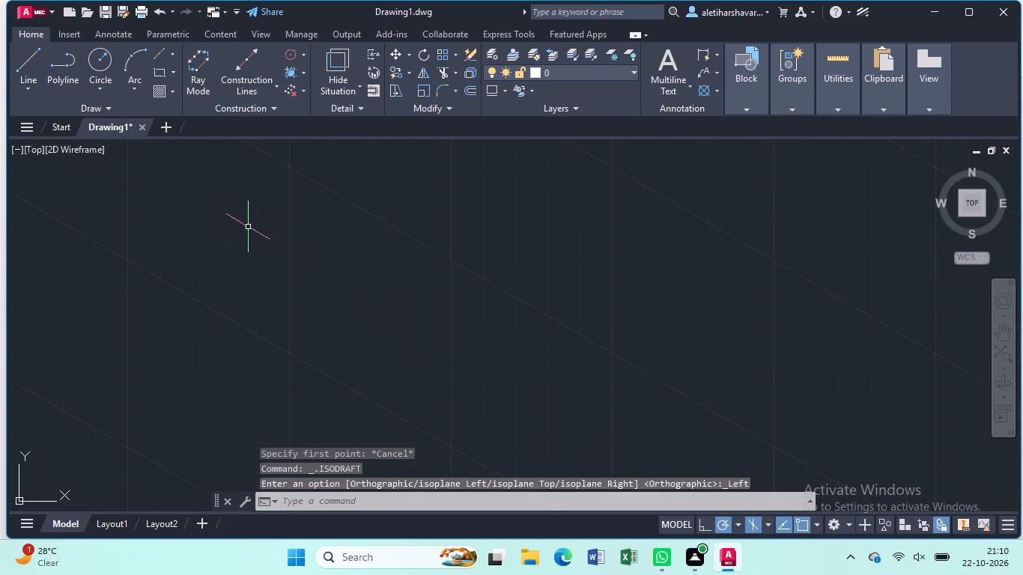
Draw a closed rectangle 50 units wide and 45 units high from connected lines, starting at its lower-left corner.
{"action": "left_click", "coordinate": [25, 55]}
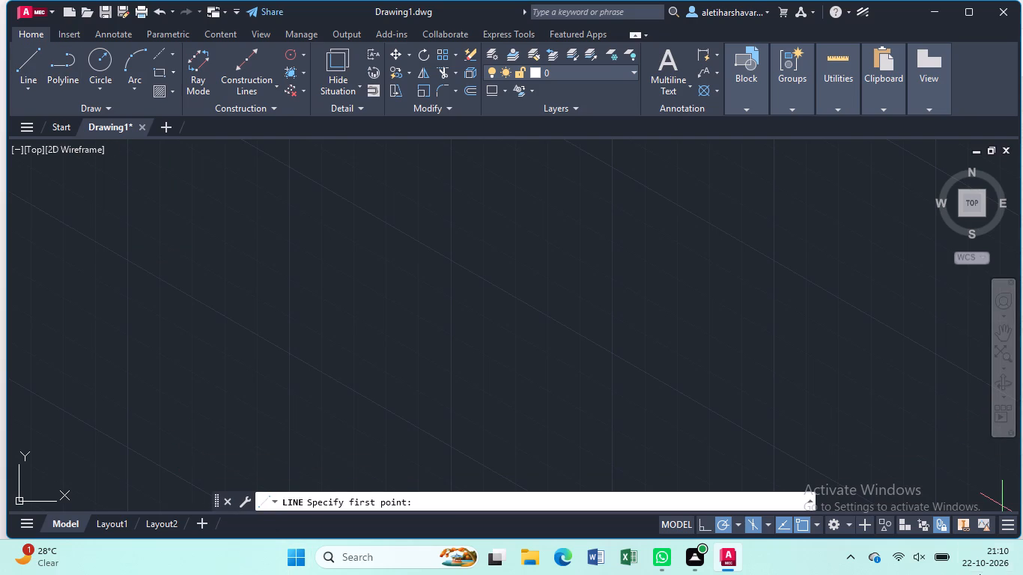
{"action": "left_click", "coordinate": [357, 335]}
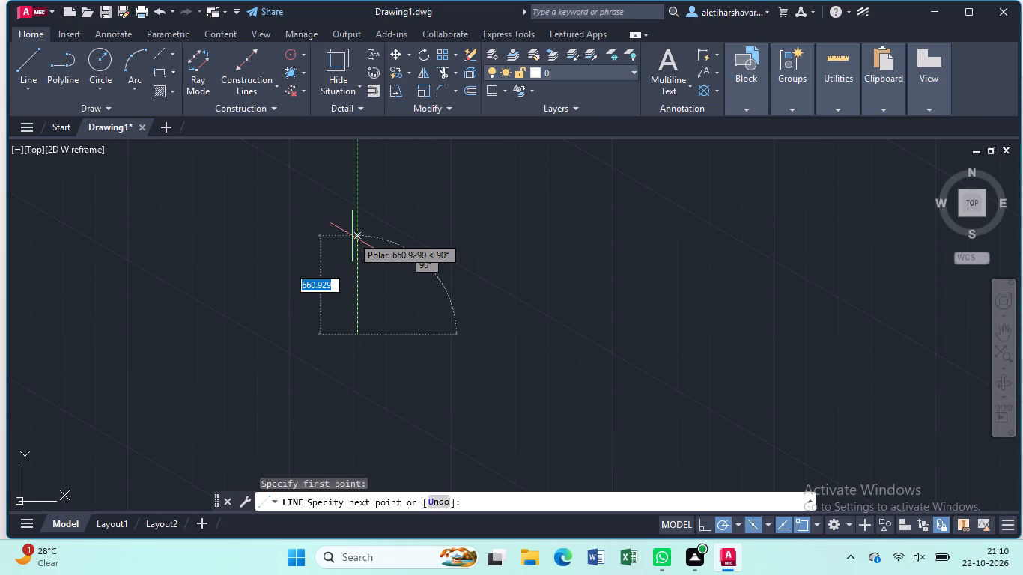
{"action": "type", "text": "45"}
{"action": "key", "text": "Return"}
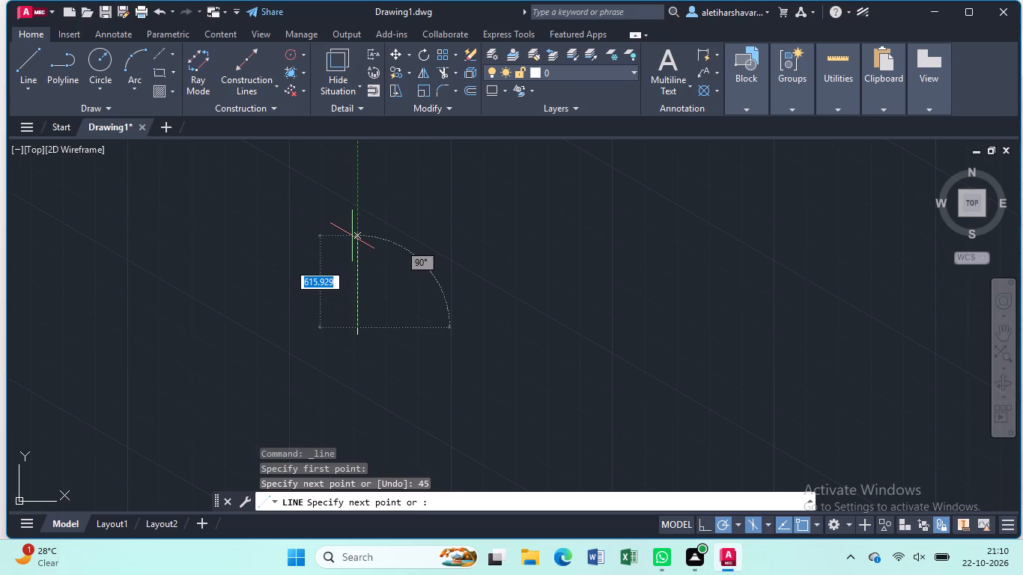
{"action": "scroll", "coordinate": [414, 349], "scroll_direction": "up", "scroll_amount": 1}
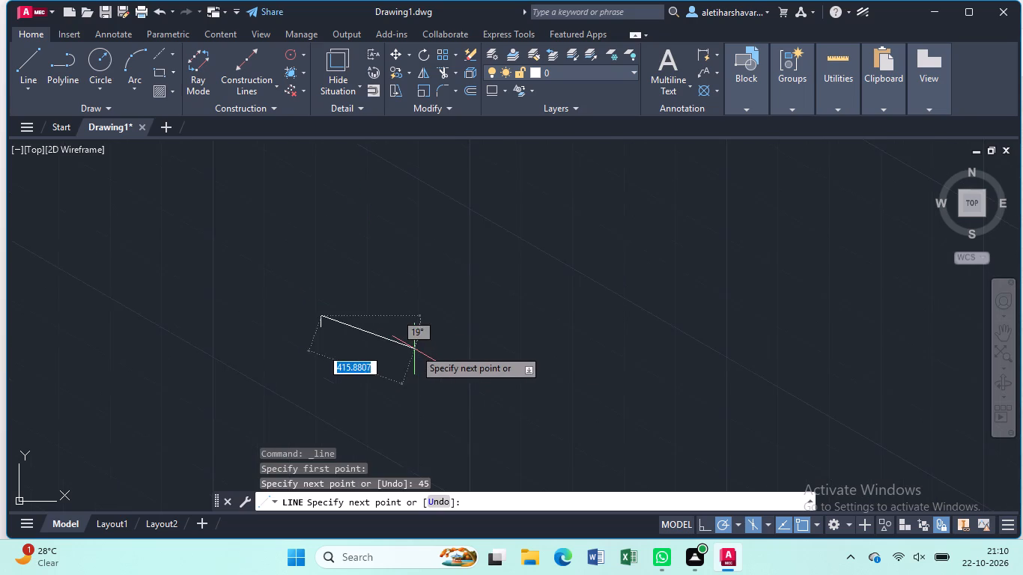
{"action": "scroll", "coordinate": [414, 349], "scroll_direction": "up", "scroll_amount": 2}
{"action": "middle_click_drag", "start_coordinate": [246, 266], "coordinate": [291, 279]}
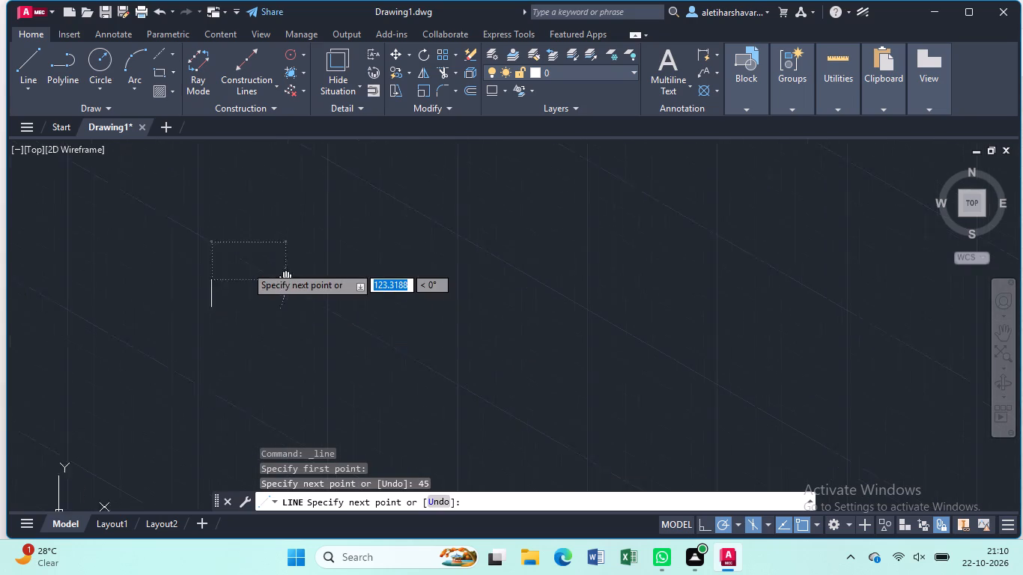
{"action": "middle_click_drag", "start_coordinate": [291, 279], "coordinate": [510, 273]}
{"action": "scroll", "coordinate": [509, 273], "scroll_direction": "up", "scroll_amount": 2}
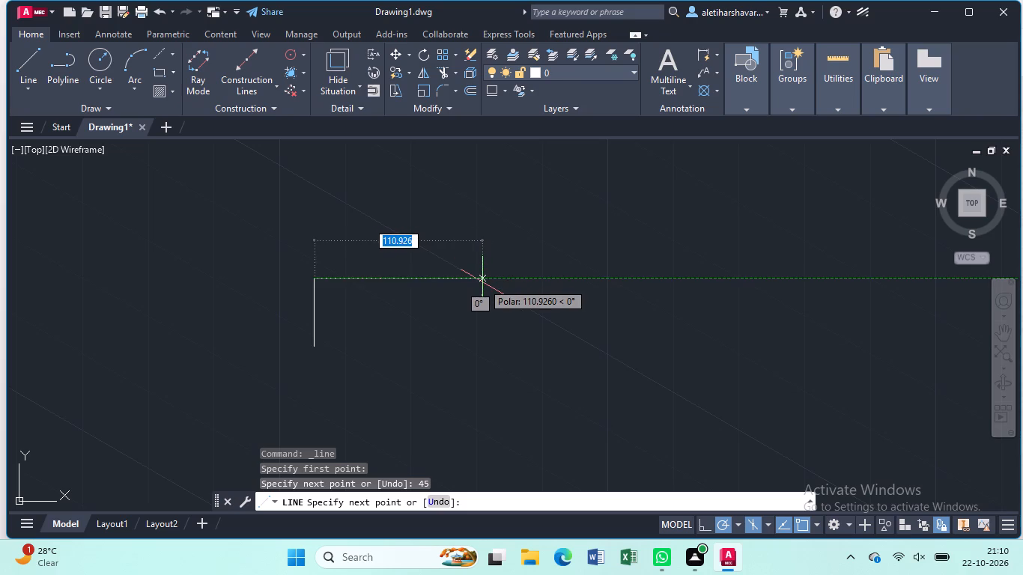
{"action": "key", "text": "5"}
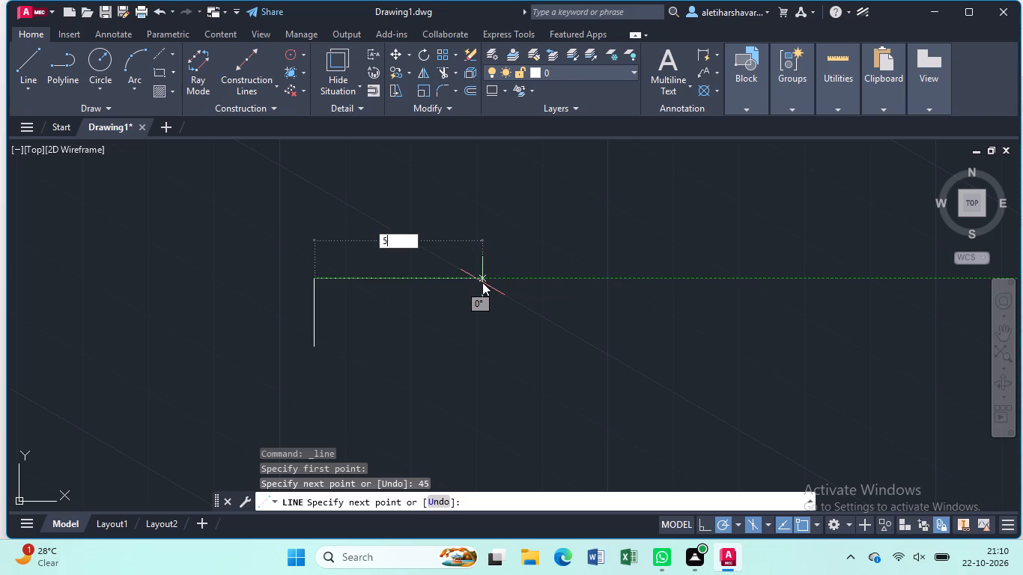
{"action": "key", "text": "0"}
{"action": "key", "text": "Return"}
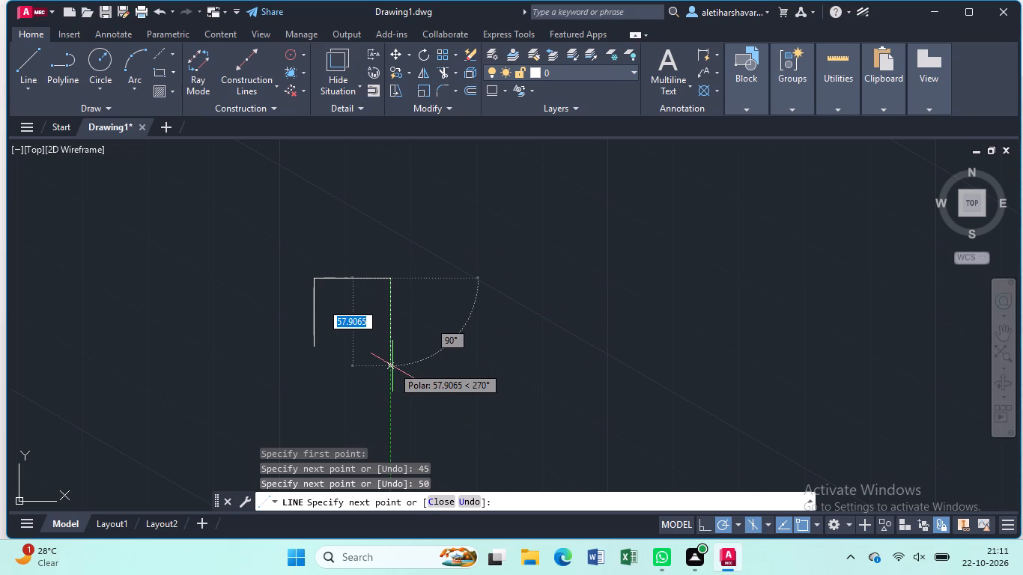
{"action": "type", "text": "45"}
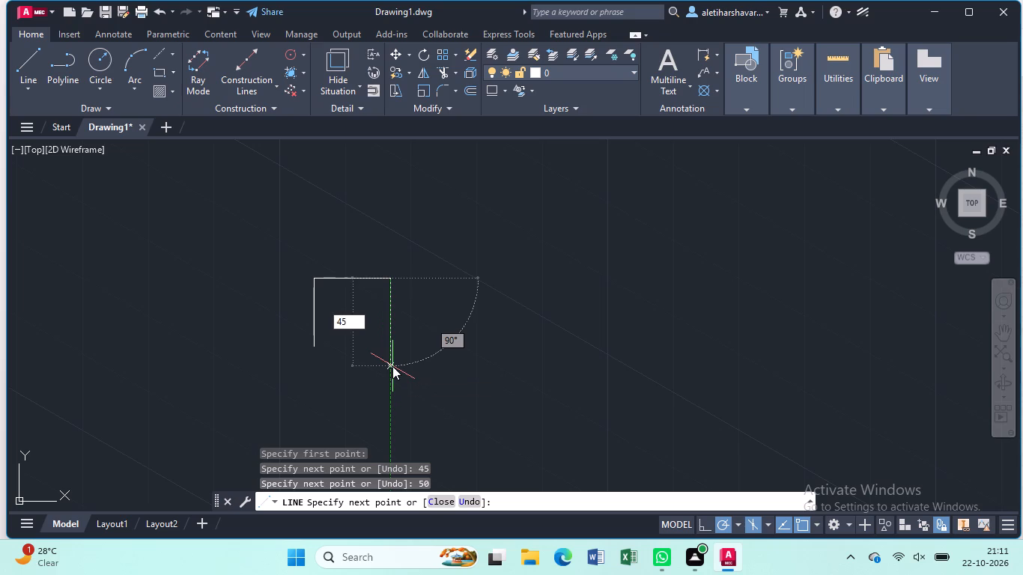
{"action": "key", "text": "Return"}
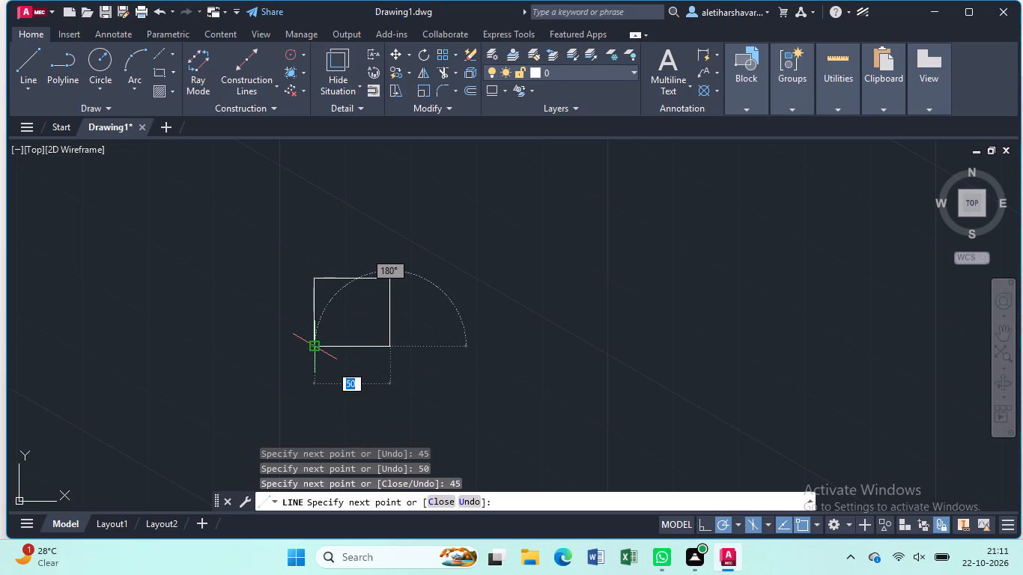
{"action": "left_click", "coordinate": [314, 350]}
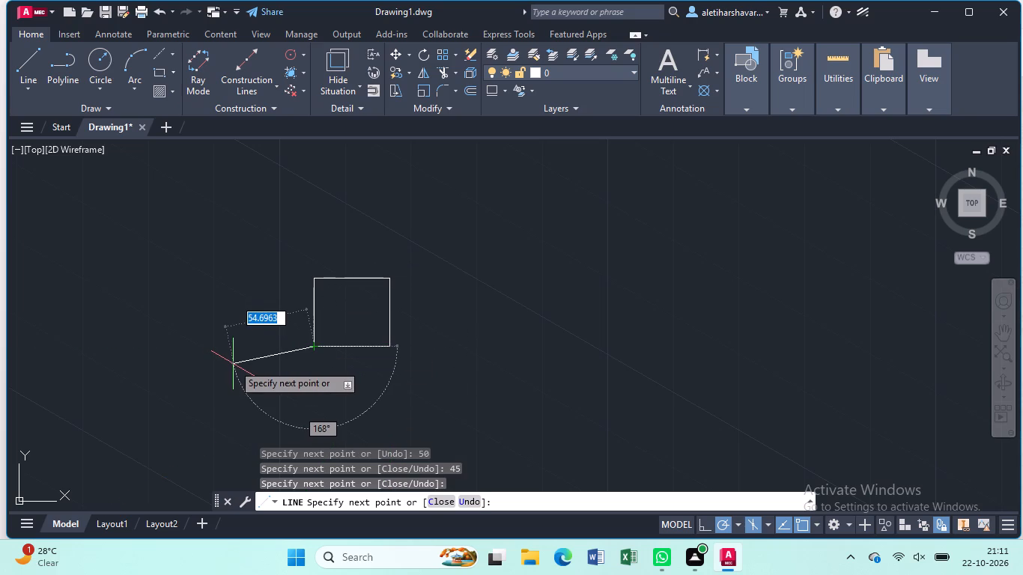
{"action": "key", "text": "Escape"}
Draw a 10-unit line at 150° from the rectangle's lower-left corner, continuing with a 45-unit vertical line upward.
{"action": "key", "text": "l"}
{"action": "key", "text": "Return"}
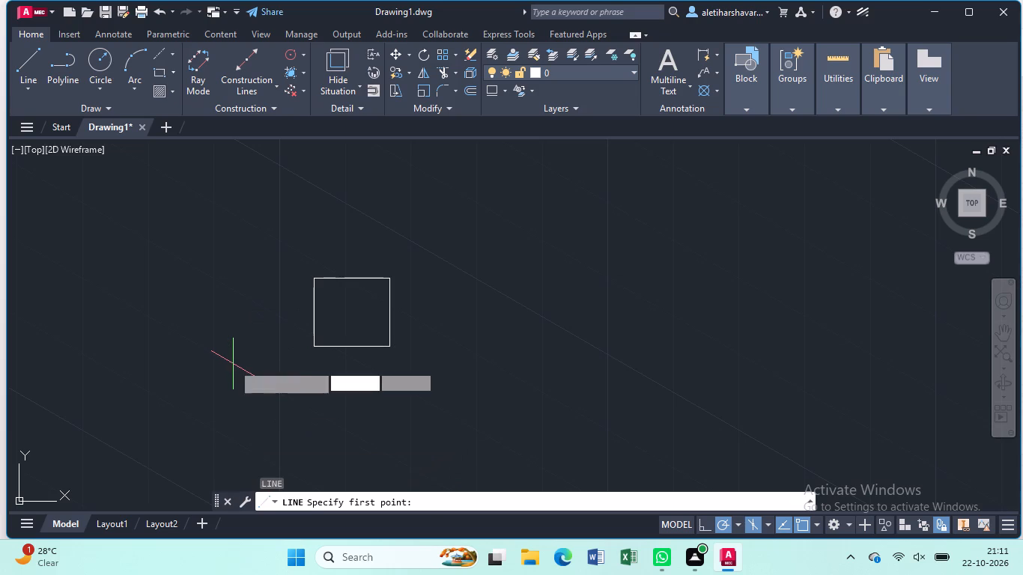
{"action": "left_click", "coordinate": [318, 343]}
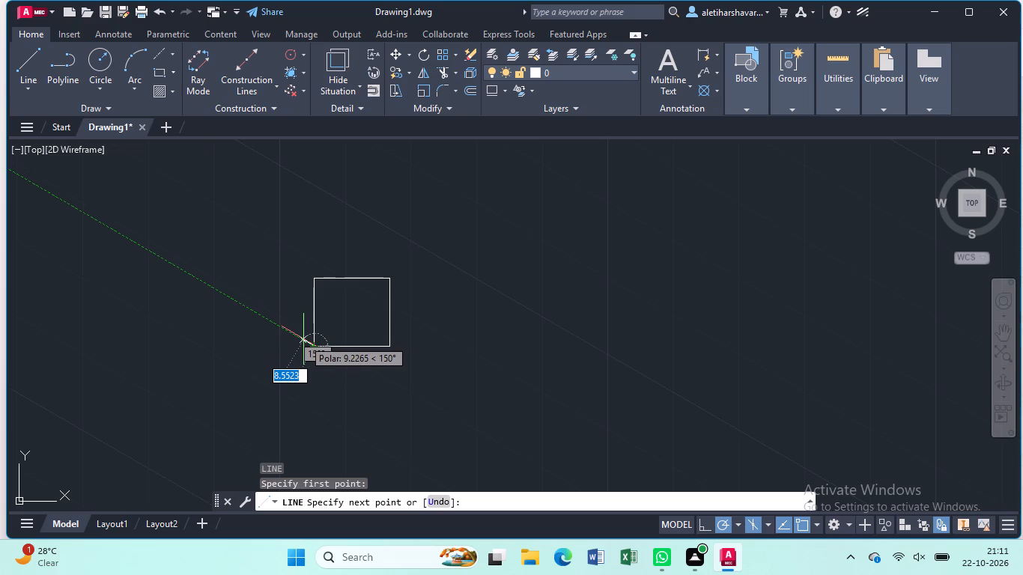
{"action": "key", "text": "1"}
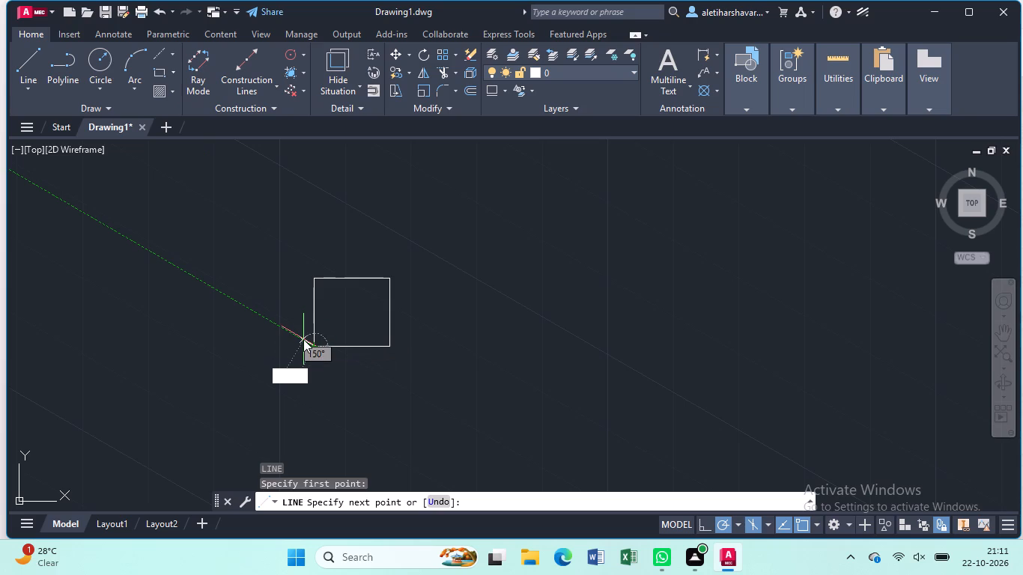
{"action": "type", "text": "09"}
{"action": "key", "text": "Return"}
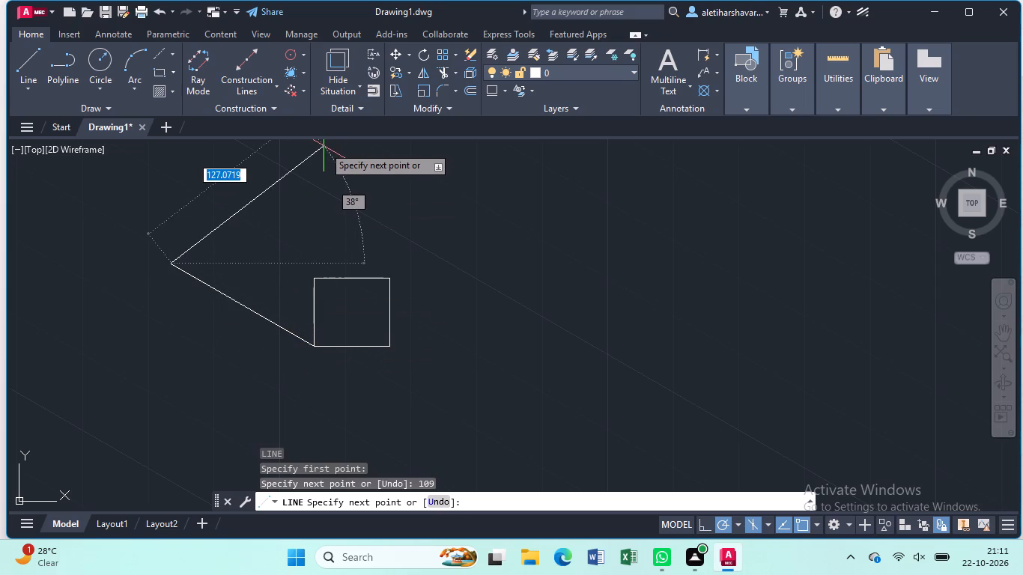
{"action": "key", "text": "ctrl+z"}
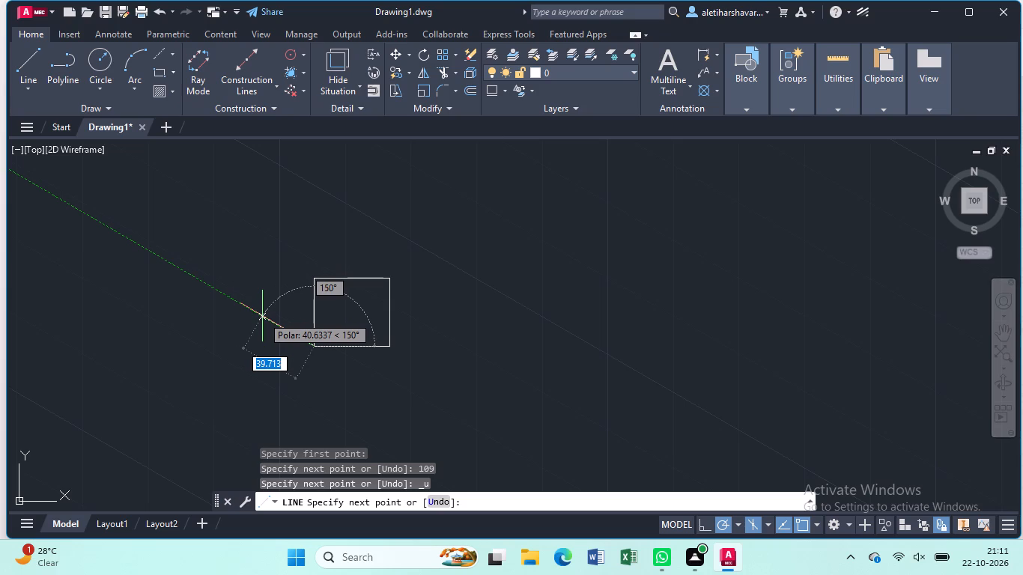
{"action": "type", "text": "10"}
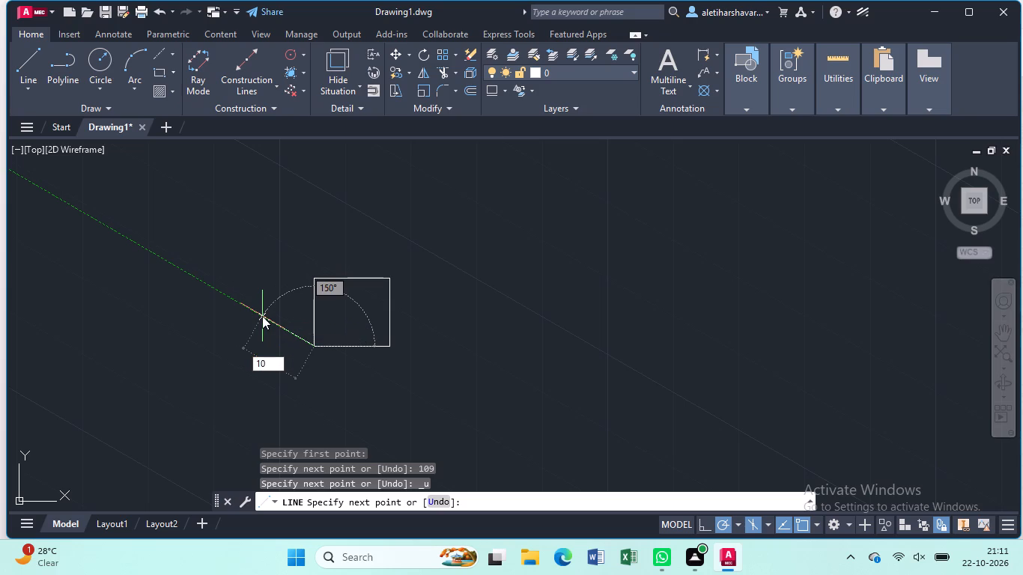
{"action": "key", "text": "Return"}
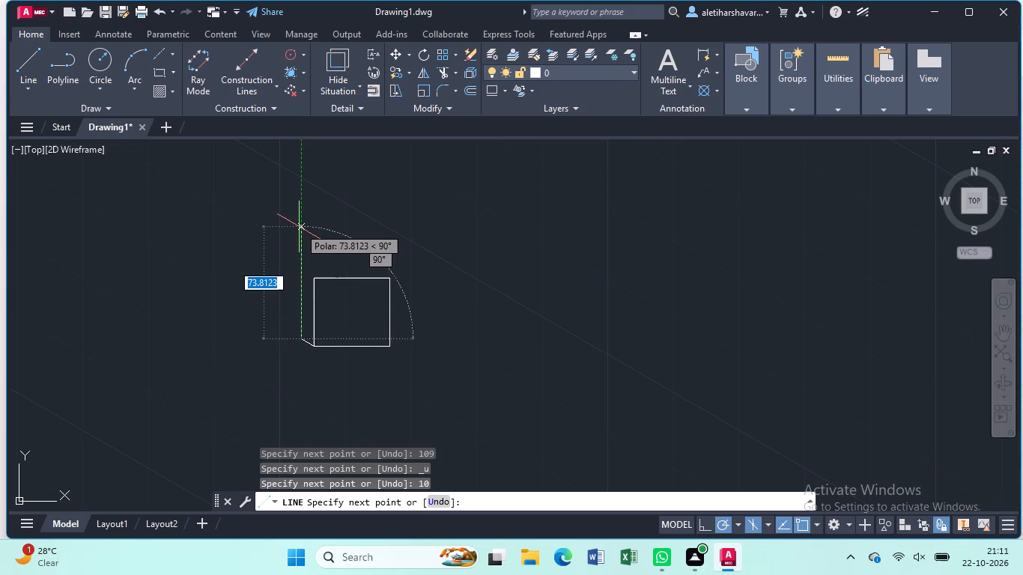
{"action": "type", "text": "45"}
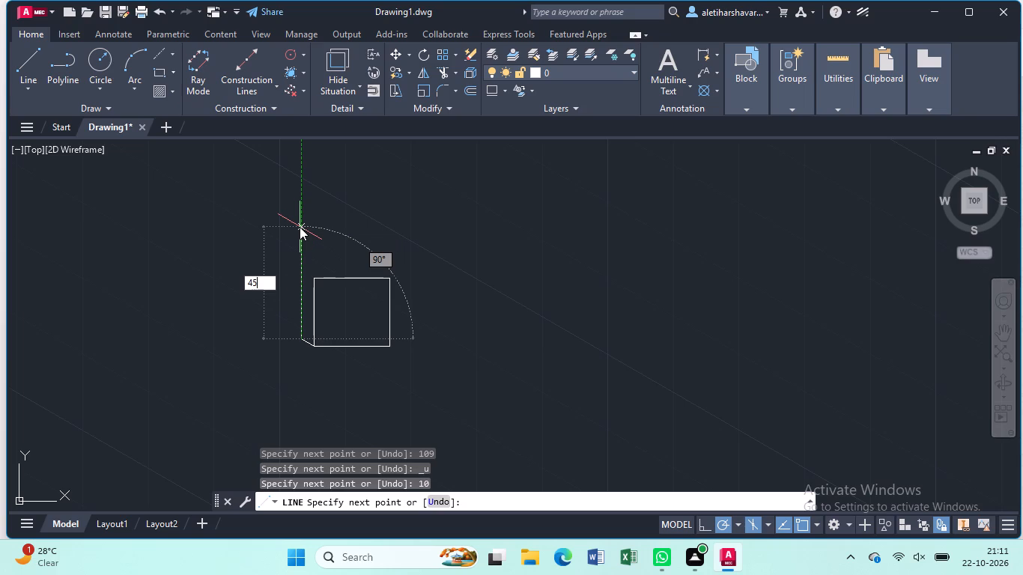
{"action": "key", "text": "Return"}
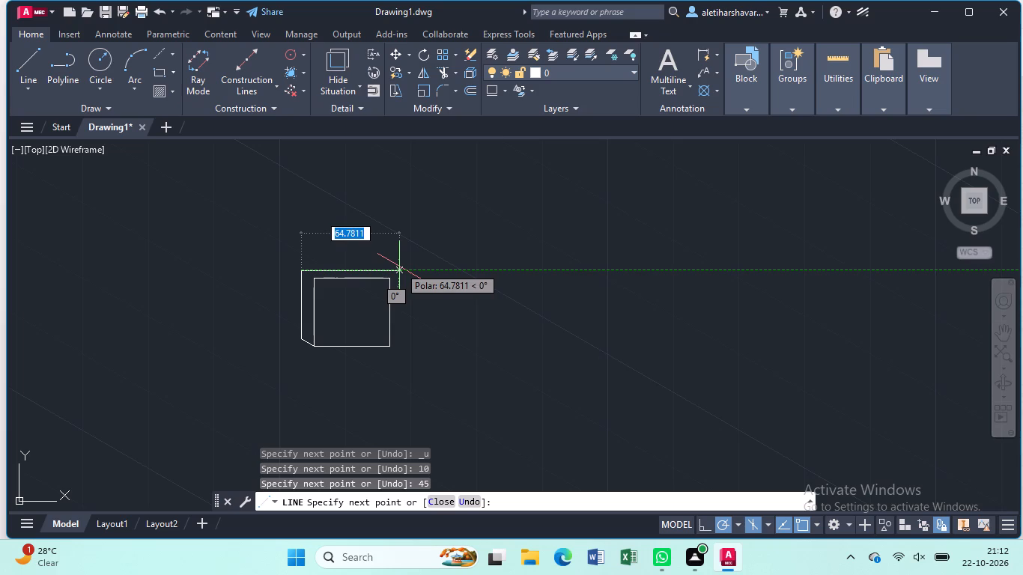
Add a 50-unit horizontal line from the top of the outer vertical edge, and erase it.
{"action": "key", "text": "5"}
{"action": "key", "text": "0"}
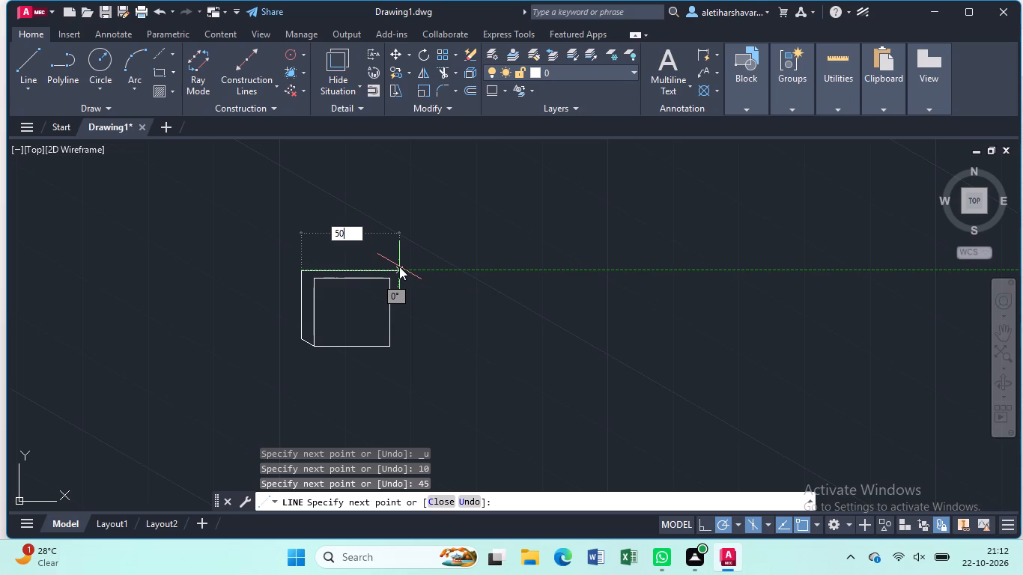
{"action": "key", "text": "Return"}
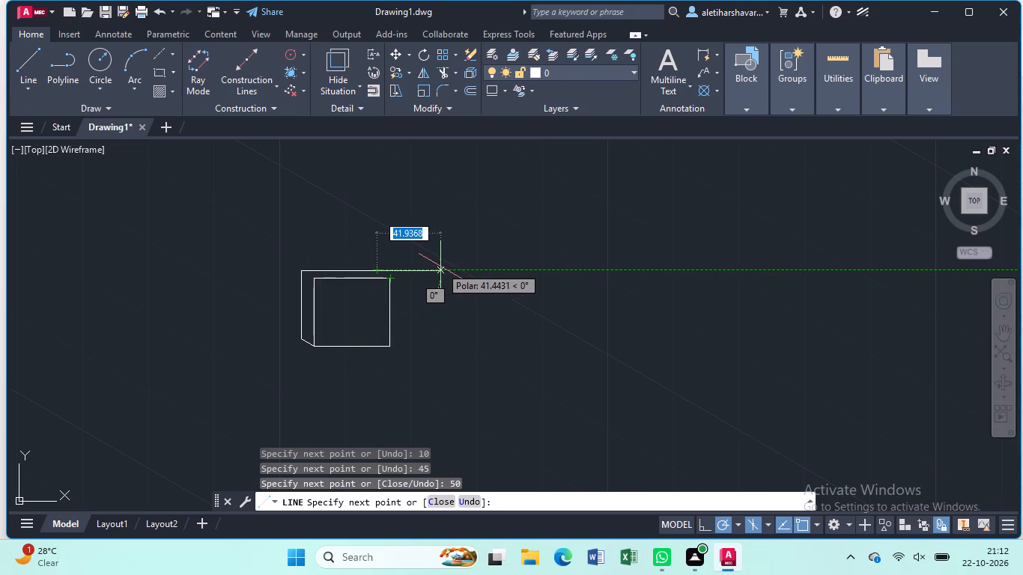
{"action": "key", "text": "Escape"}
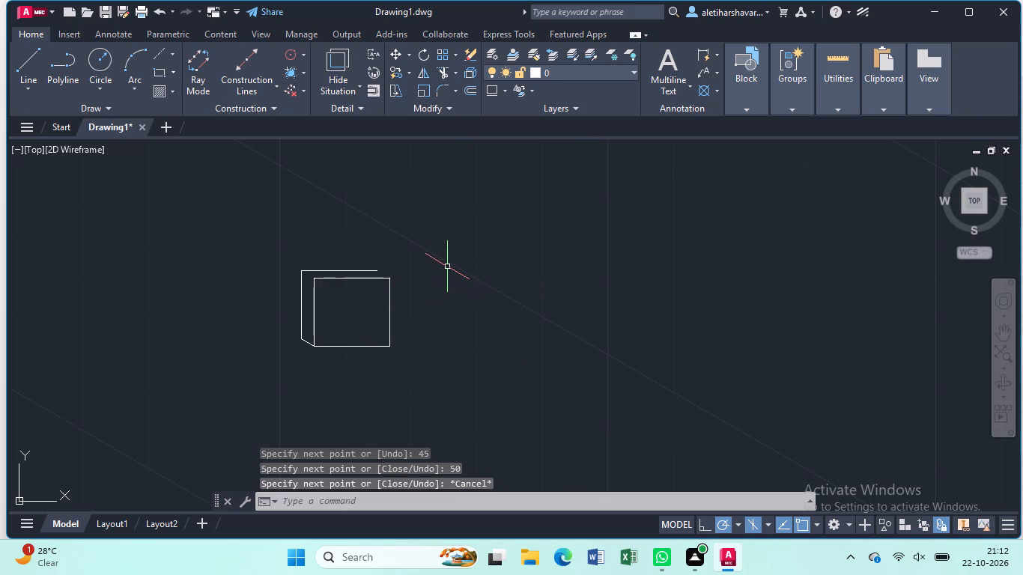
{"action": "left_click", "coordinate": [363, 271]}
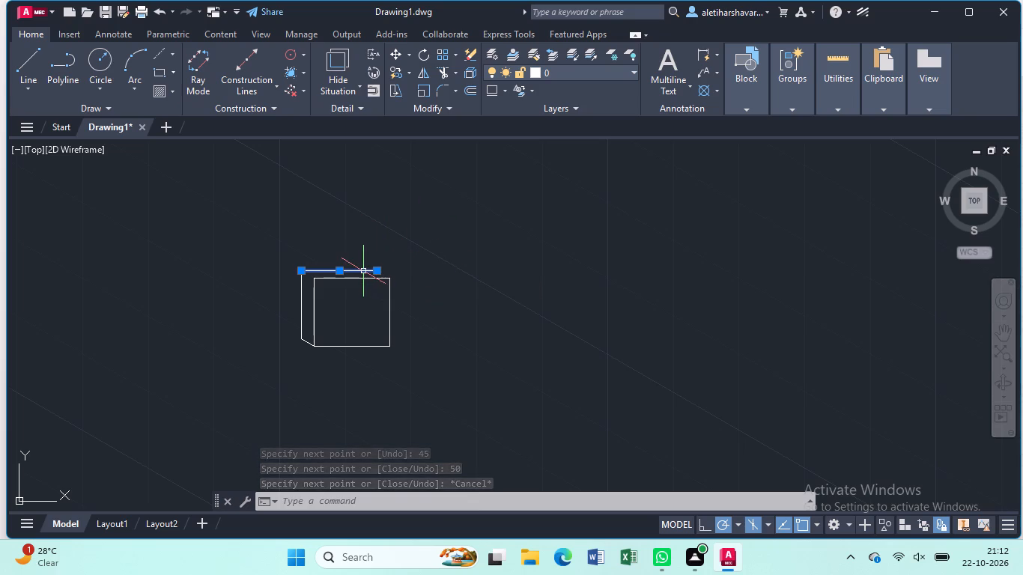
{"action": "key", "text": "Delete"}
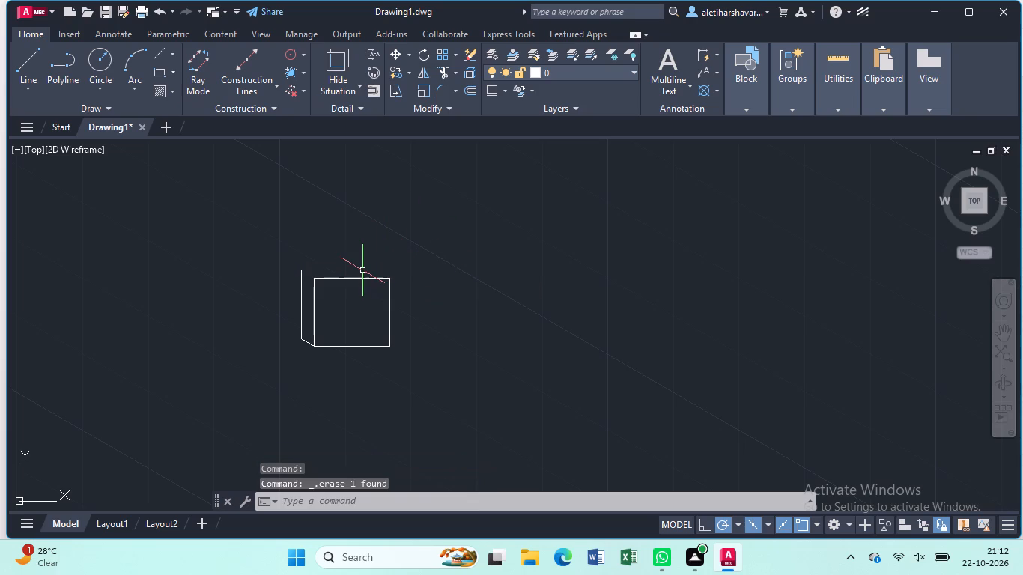
Draw a line at 150° from the front face's upper-left corner past the outer vertical edge, and trim off its overhang.
{"action": "key", "text": "l"}
{"action": "key", "text": "Return"}
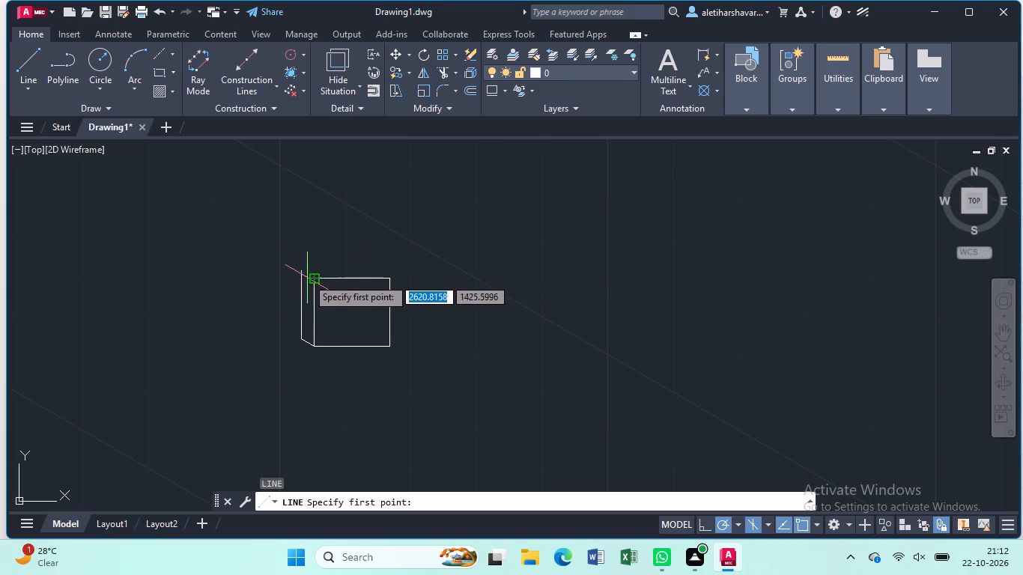
{"action": "left_click", "coordinate": [318, 281]}
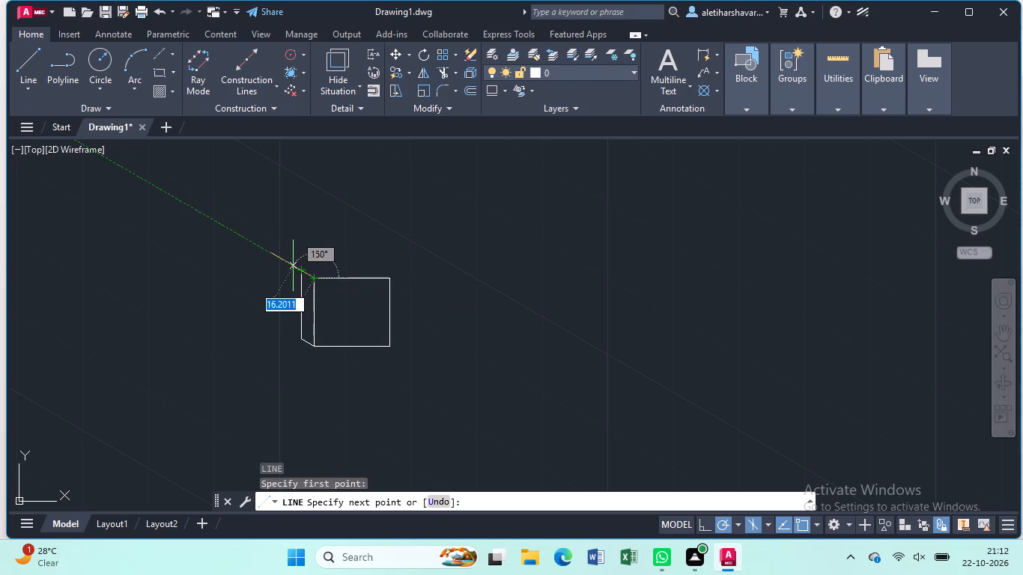
{"action": "left_click", "coordinate": [293, 266]}
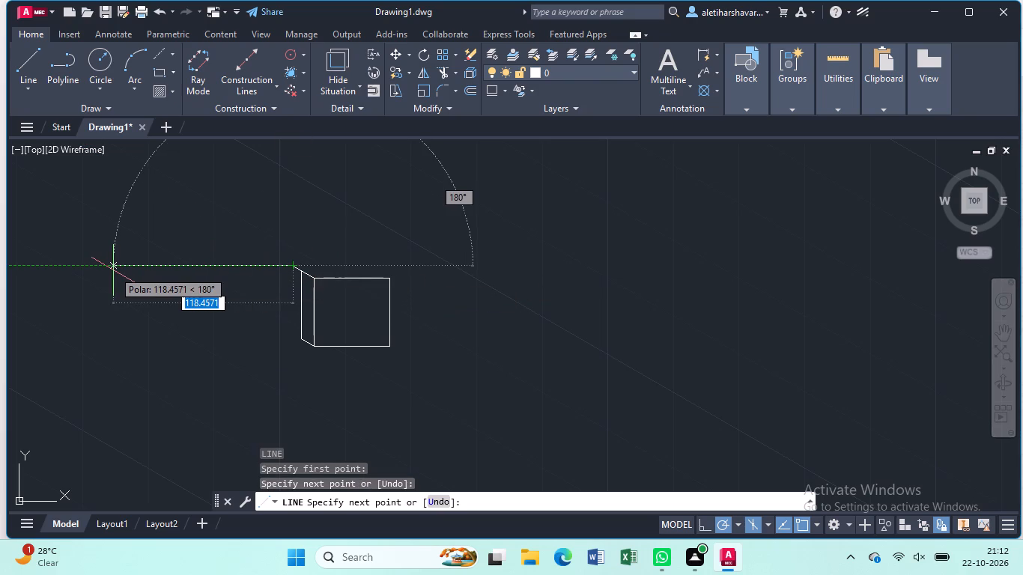
{"action": "key", "text": "Escape"}
{"action": "type", "text": "tr"}
{"action": "key", "text": "Return"}
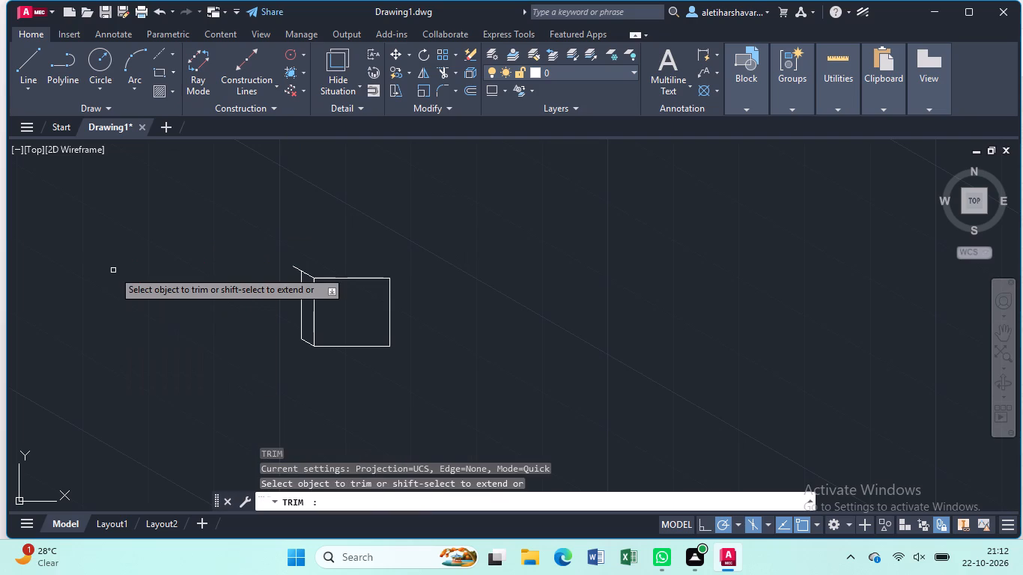
{"action": "left_click", "coordinate": [296, 267]}
{"action": "key", "text": "Escape"}
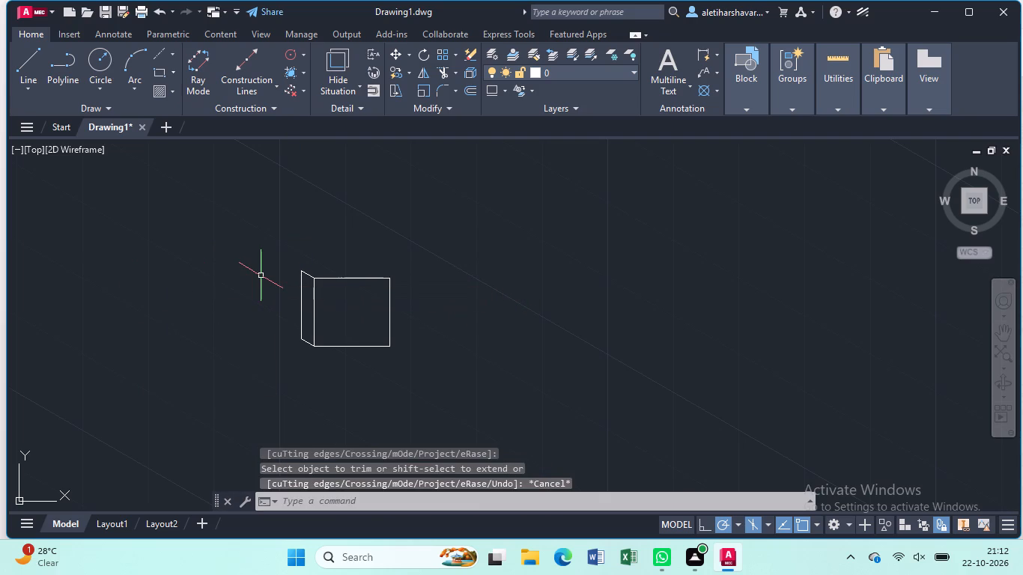
Draw a 10-unit line at 150° from the front face's upper-right corner, continuing with a horizontal line leftward past the outer vertical edge.
{"action": "key", "text": "l"}
{"action": "key", "text": "Return"}
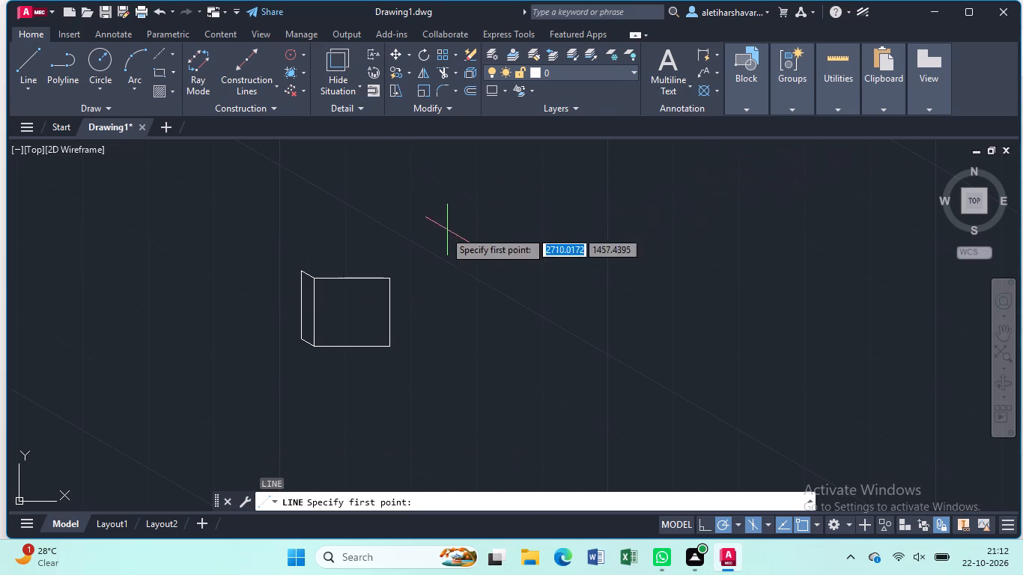
{"action": "left_click", "coordinate": [392, 276]}
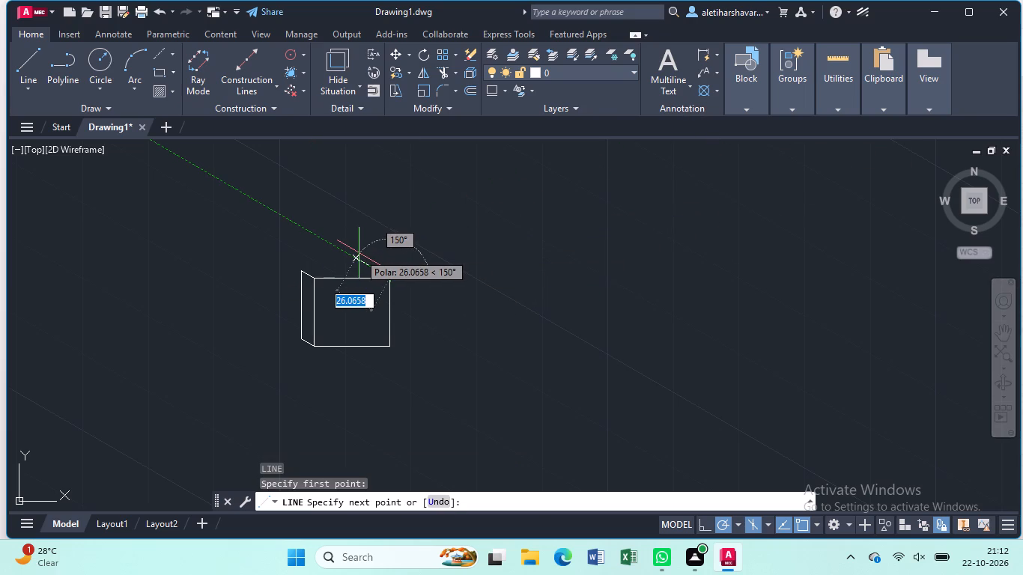
{"action": "key", "text": "1"}
{"action": "key", "text": "0"}
{"action": "key", "text": "Return"}
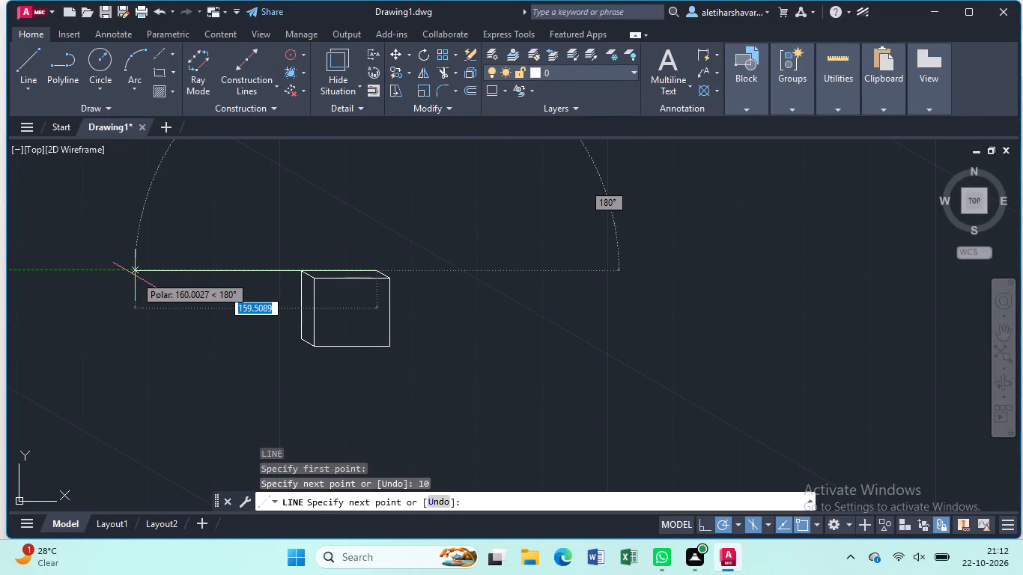
{"action": "left_click", "coordinate": [191, 276]}
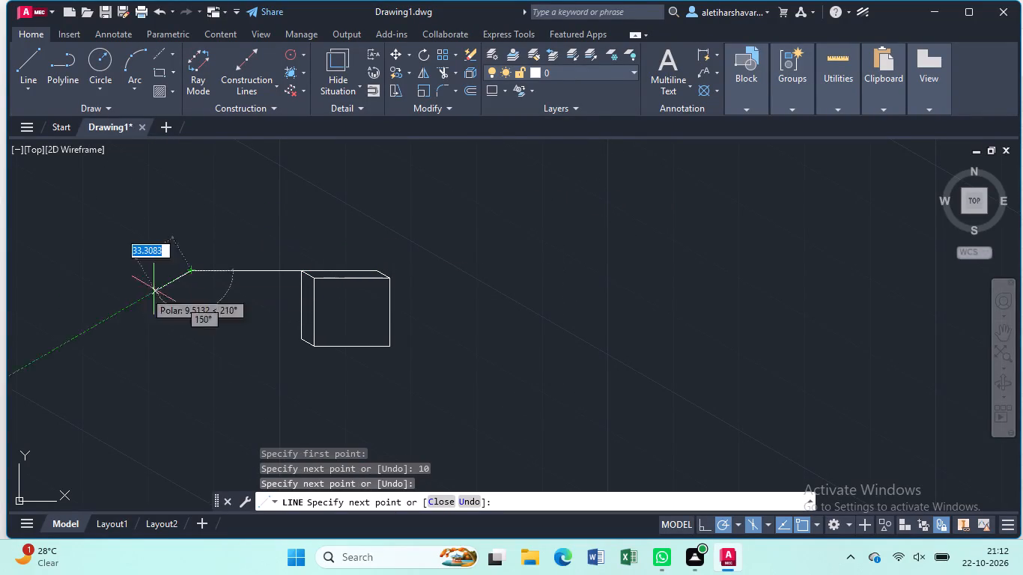
{"action": "key", "text": "Escape"}
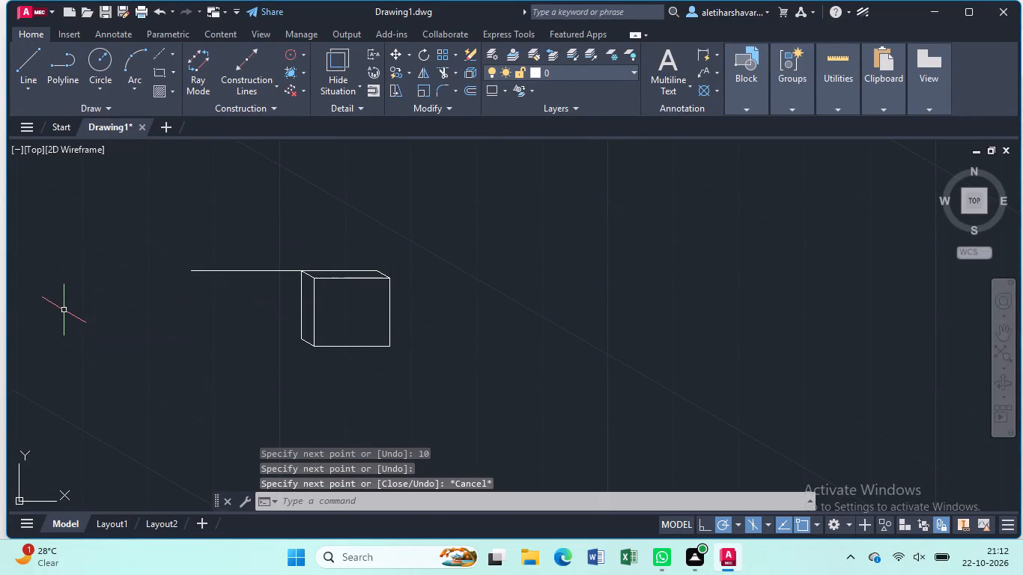
Trim the part of the top horizontal line that extends beyond the box's outer vertical edge.
{"action": "type", "text": "tr"}
{"action": "key", "text": "Return"}
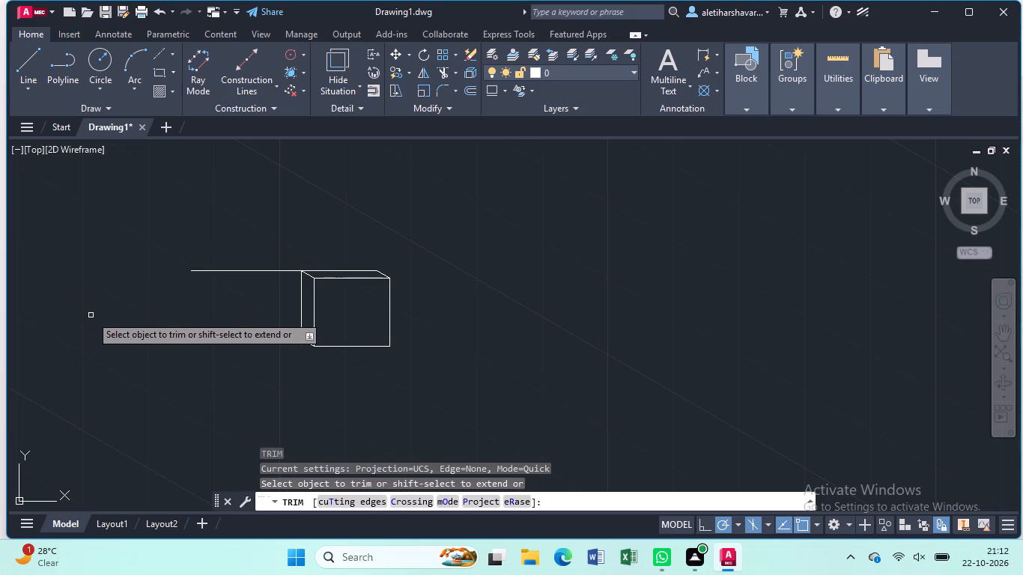
{"action": "left_click", "coordinate": [249, 270]}
{"action": "scroll", "coordinate": [278, 272], "scroll_direction": "up", "scroll_amount": 2}
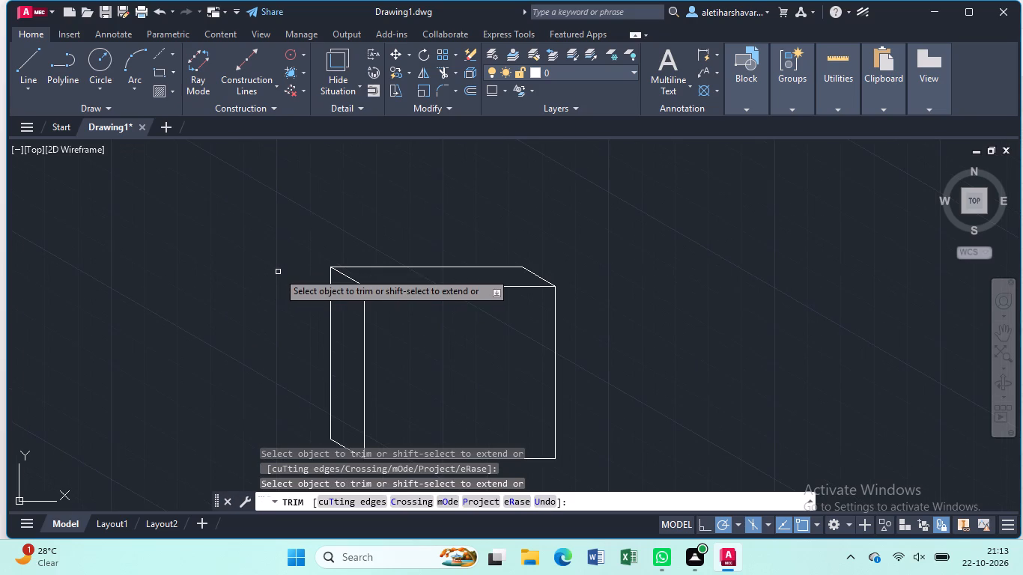
{"action": "key", "text": "Escape"}
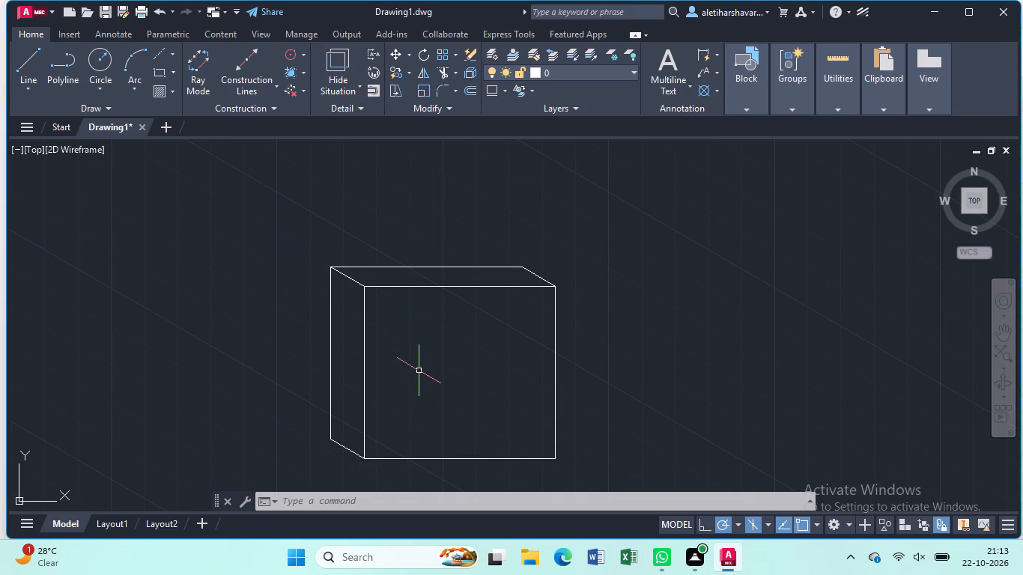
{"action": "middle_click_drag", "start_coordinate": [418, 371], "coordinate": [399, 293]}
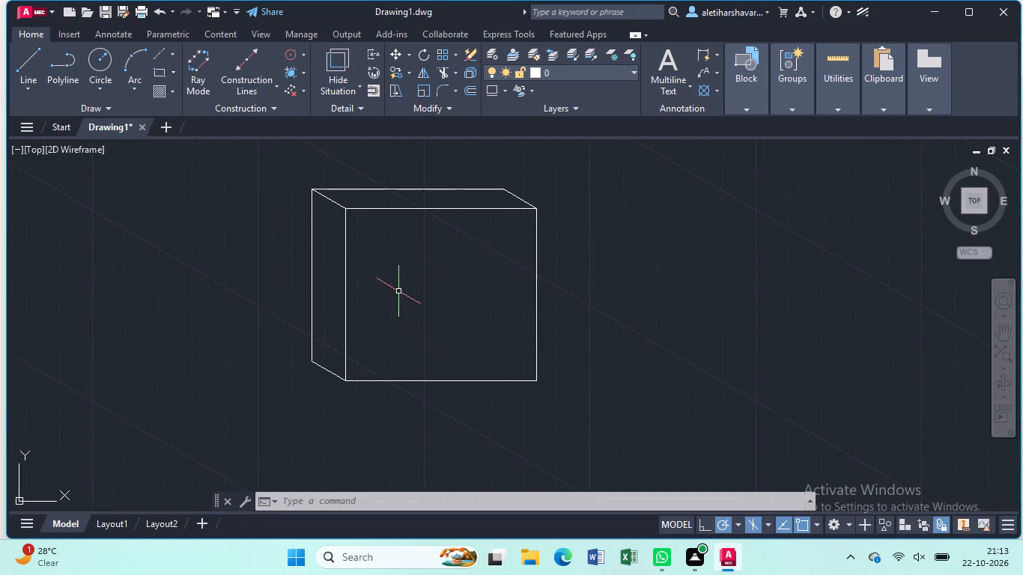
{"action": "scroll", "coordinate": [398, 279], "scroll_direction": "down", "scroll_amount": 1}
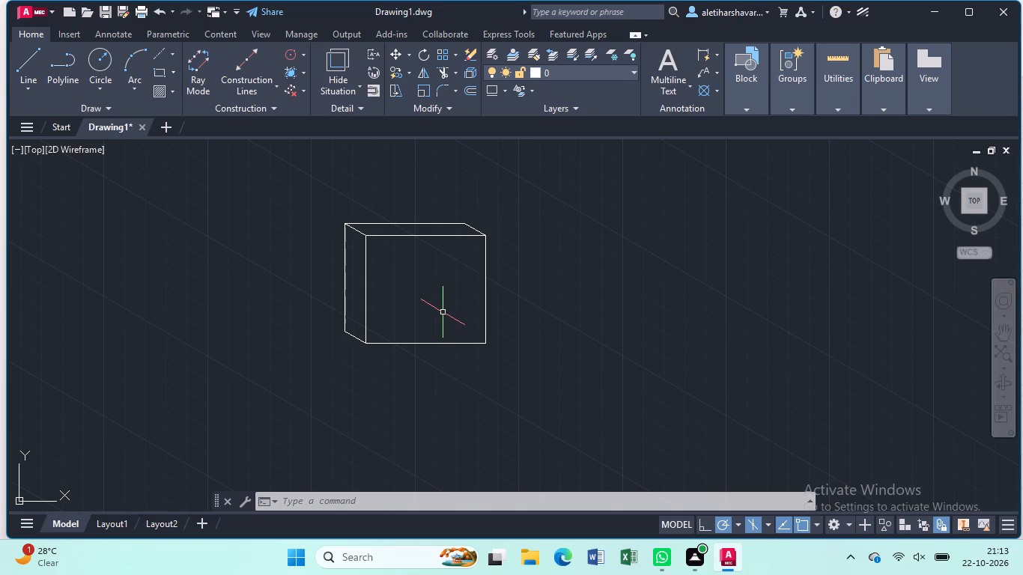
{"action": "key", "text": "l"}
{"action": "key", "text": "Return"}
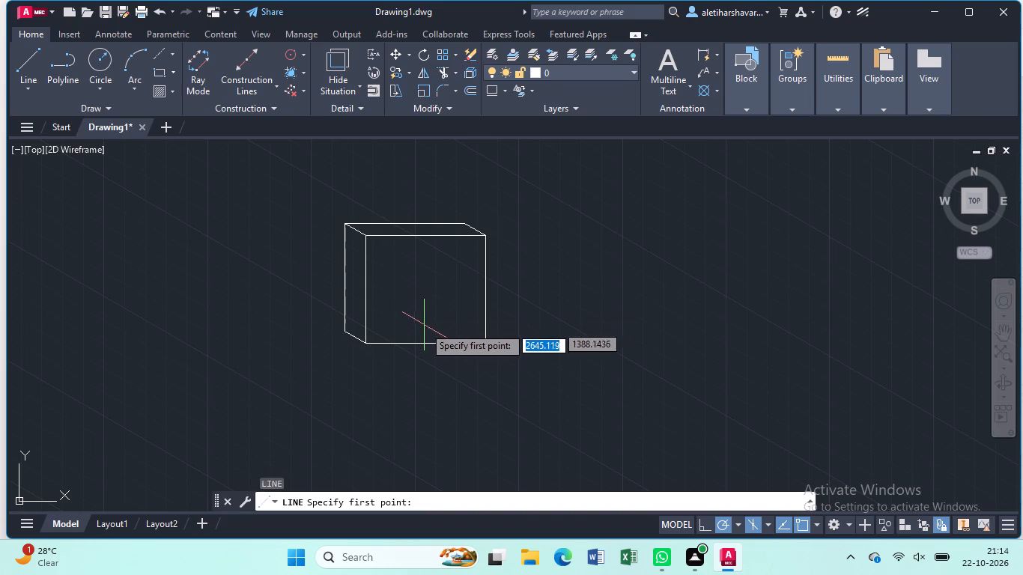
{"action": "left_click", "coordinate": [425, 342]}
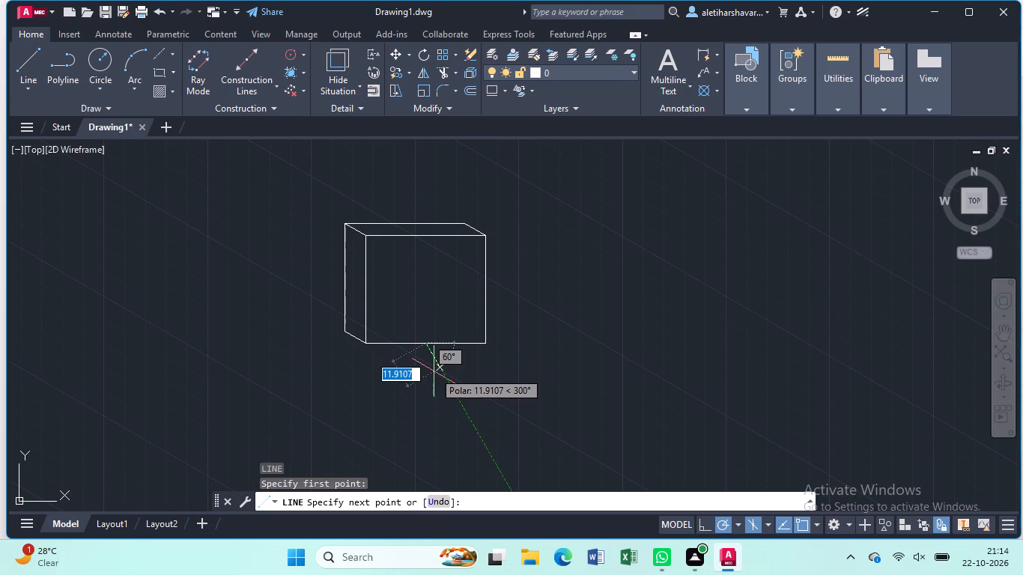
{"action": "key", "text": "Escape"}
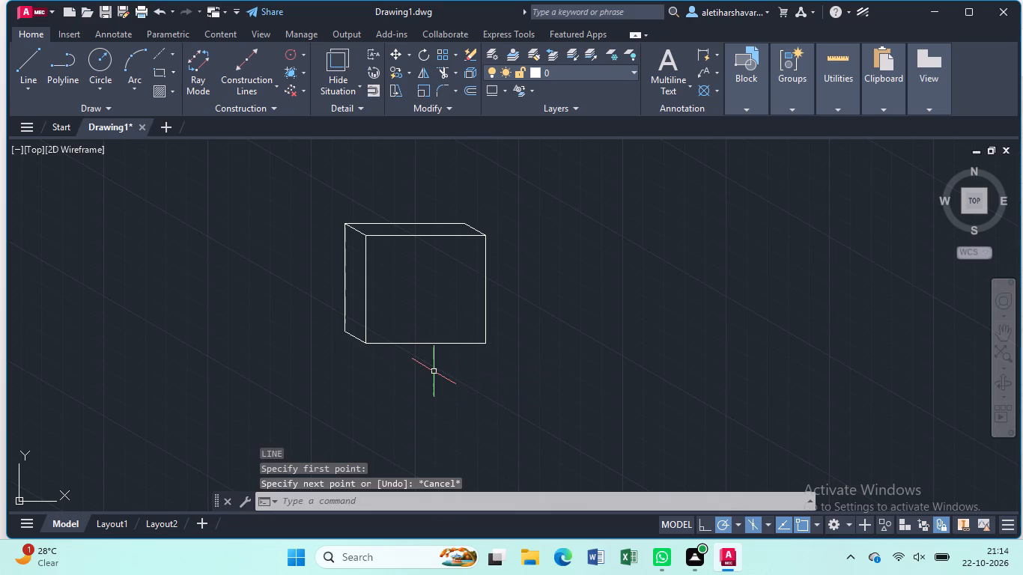
Examine the box in the Bottom, Right, Front, SW, SE, NE and NW Isometric preset views, ending on the Right view.
{"action": "left_click", "coordinate": [31, 151]}
{"action": "left_click", "coordinate": [61, 212]}
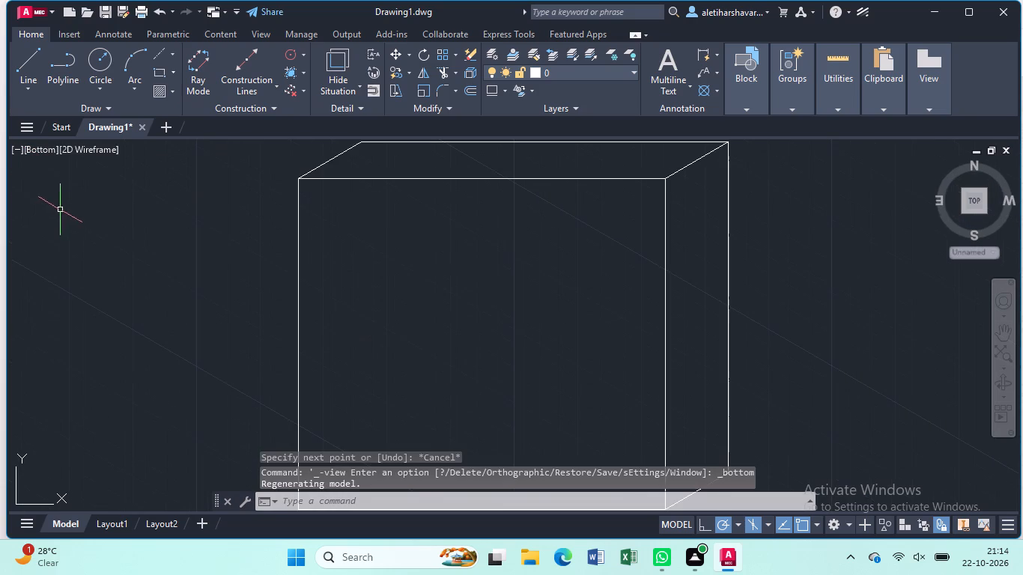
{"action": "left_click", "coordinate": [37, 151]}
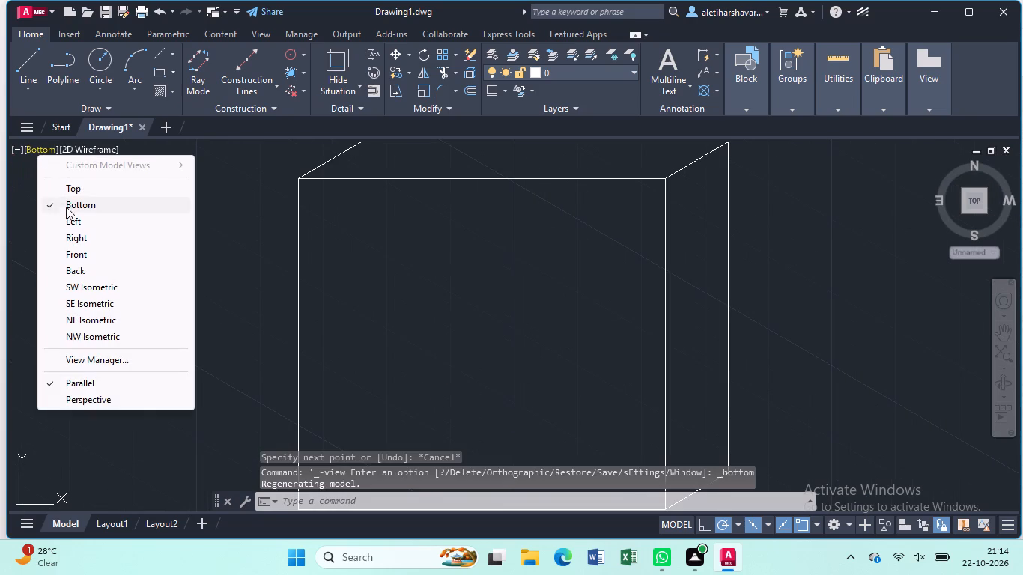
{"action": "left_click", "coordinate": [73, 233]}
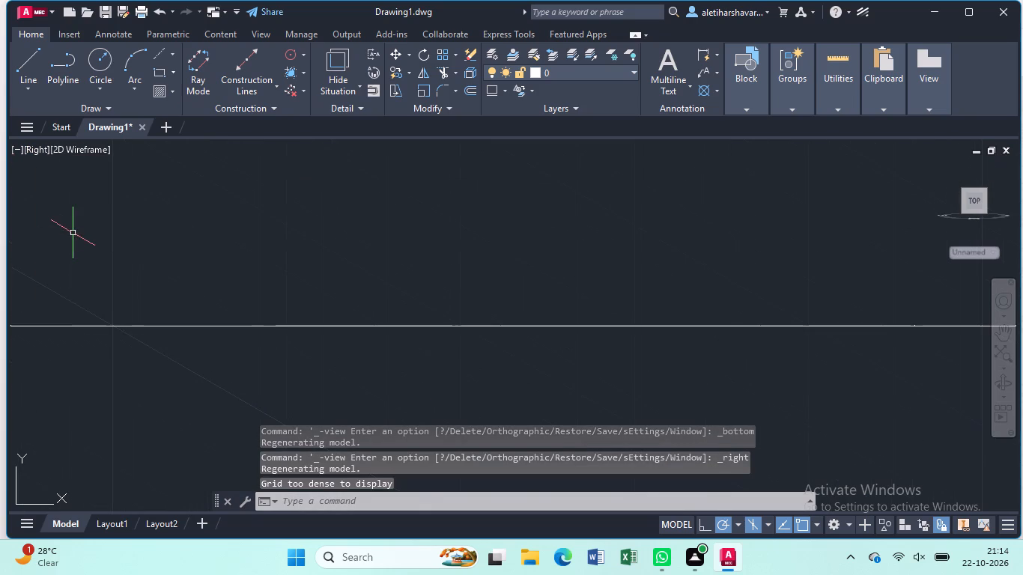
{"action": "left_click", "coordinate": [32, 150]}
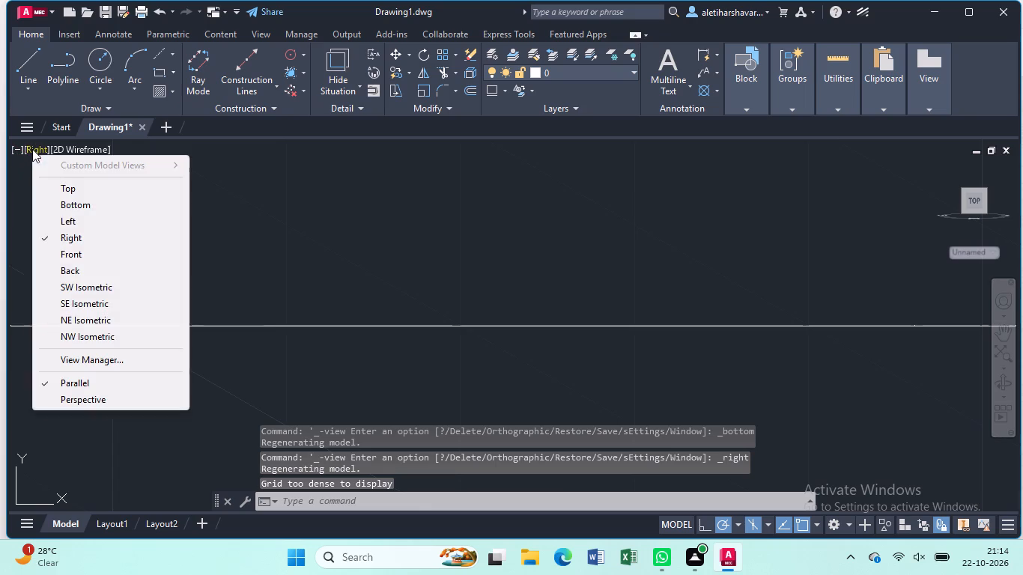
{"action": "left_click", "coordinate": [69, 249]}
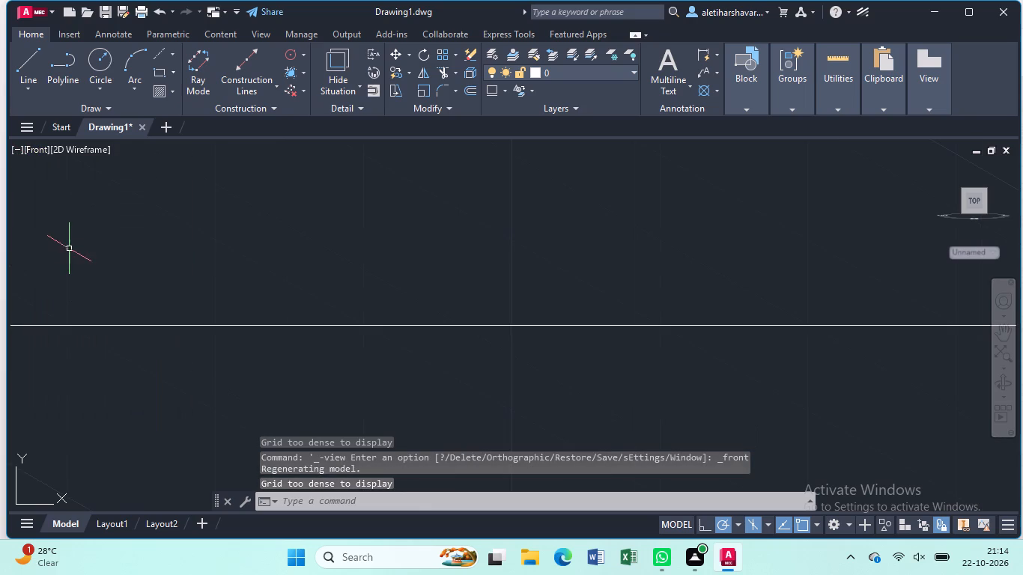
{"action": "left_click", "coordinate": [39, 150]}
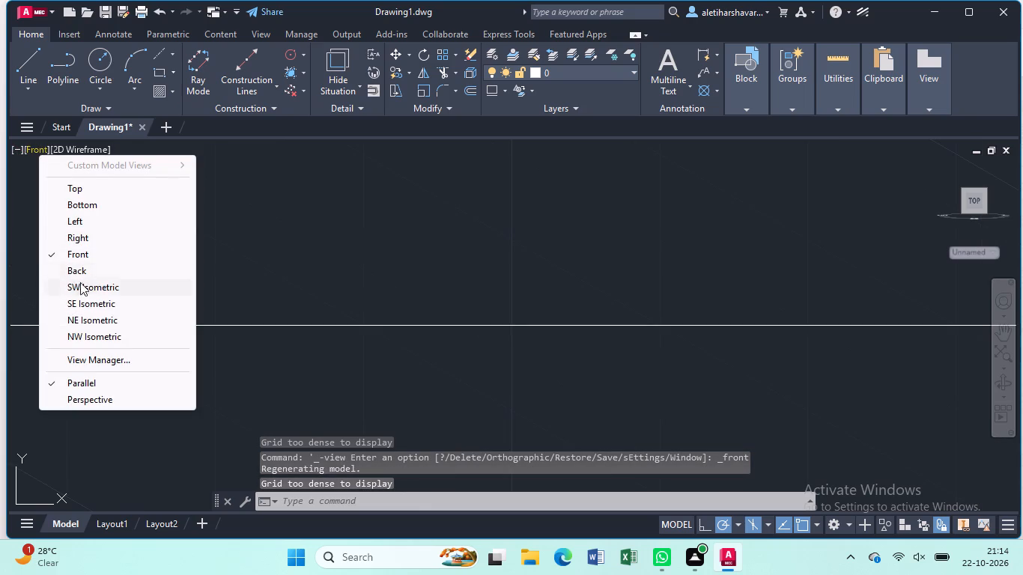
{"action": "left_click", "coordinate": [83, 285]}
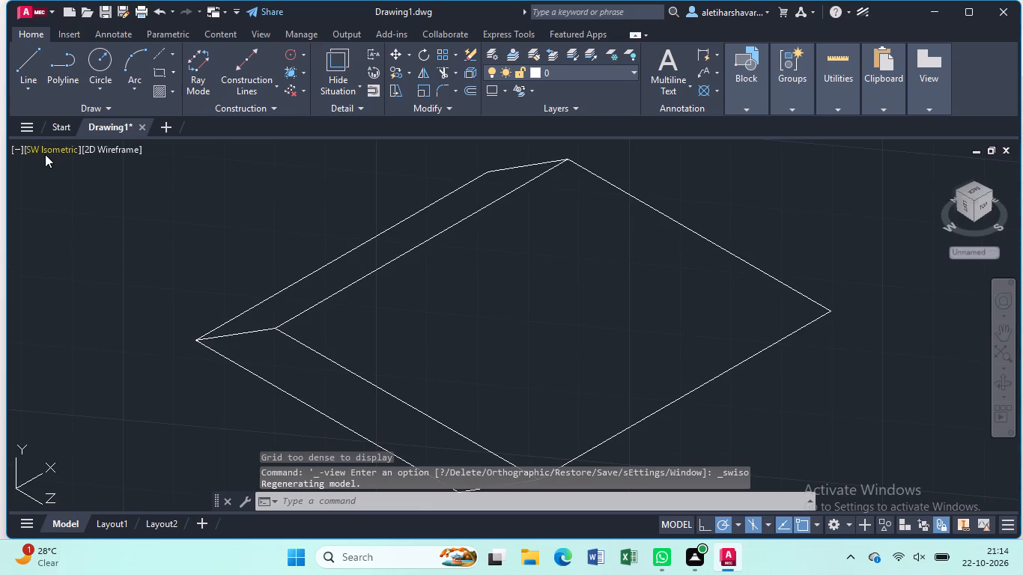
{"action": "left_click", "coordinate": [45, 148]}
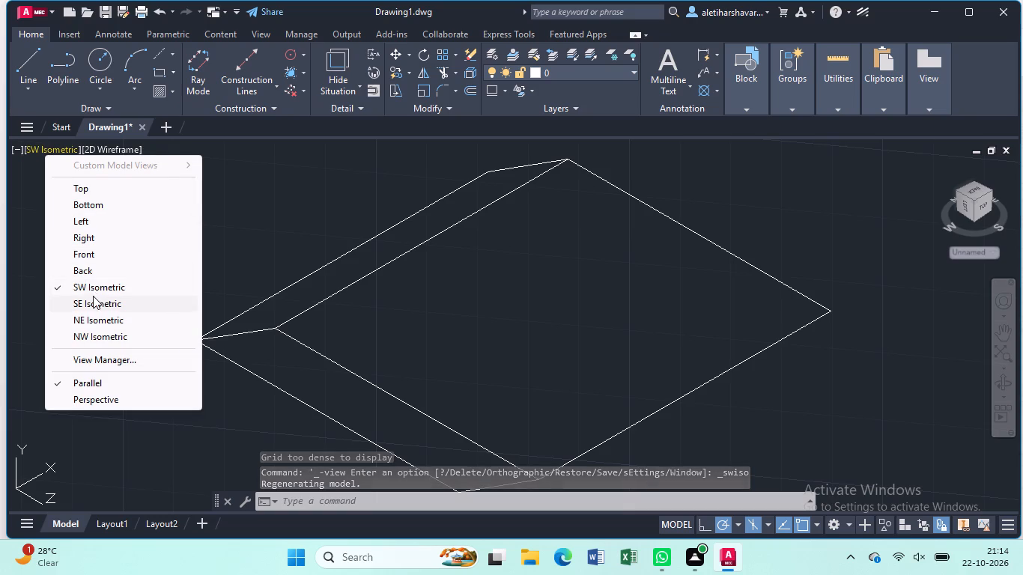
{"action": "left_click", "coordinate": [93, 300]}
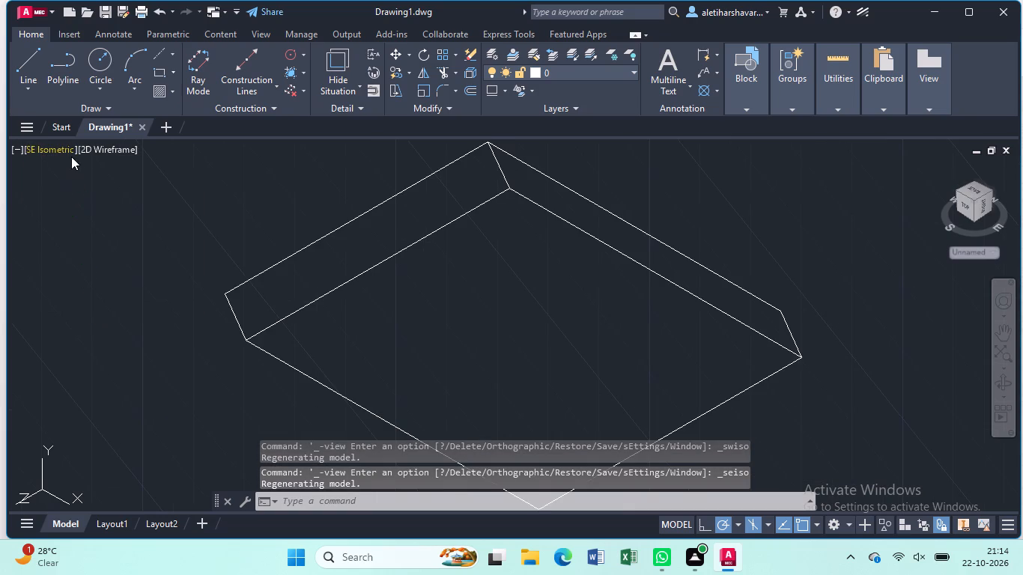
{"action": "left_click", "coordinate": [66, 150]}
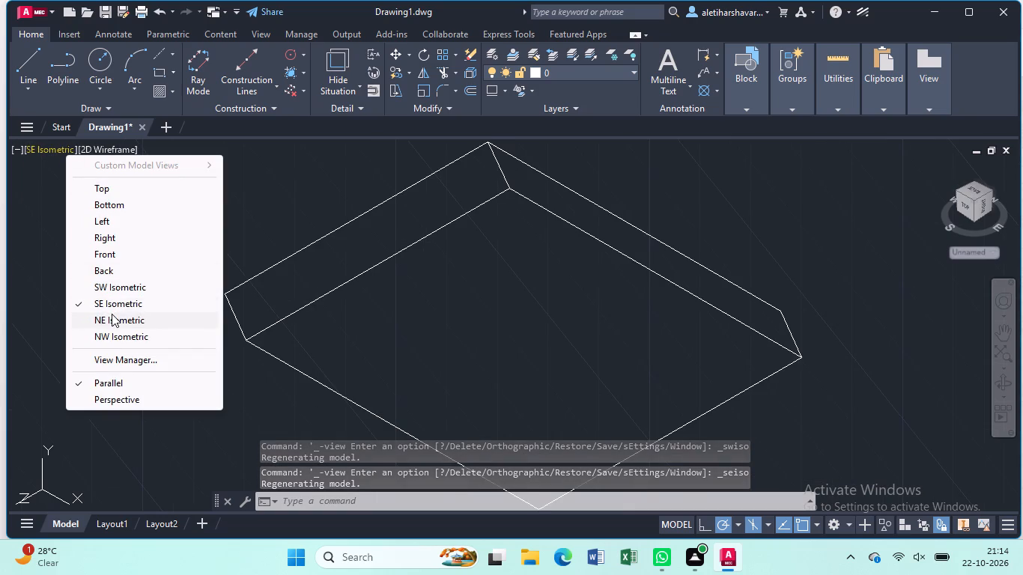
{"action": "left_click", "coordinate": [112, 314]}
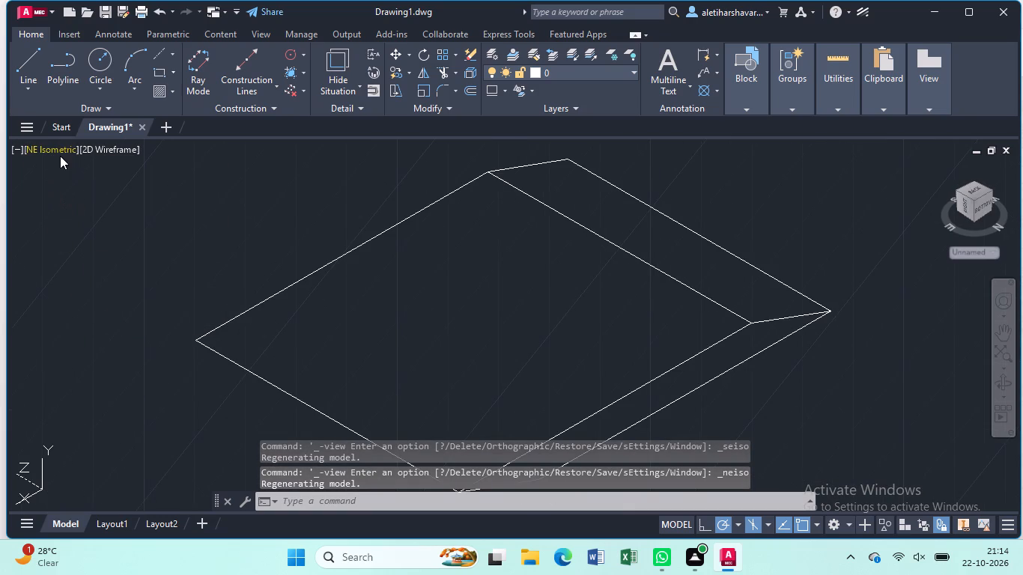
{"action": "left_click", "coordinate": [59, 155]}
{"action": "left_click", "coordinate": [120, 332]}
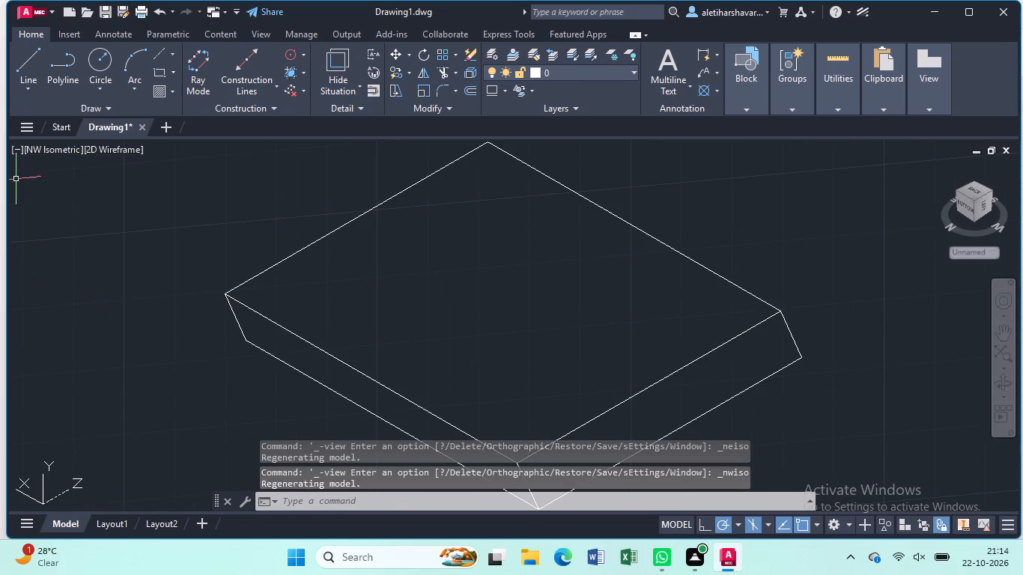
{"action": "left_click", "coordinate": [58, 150]}
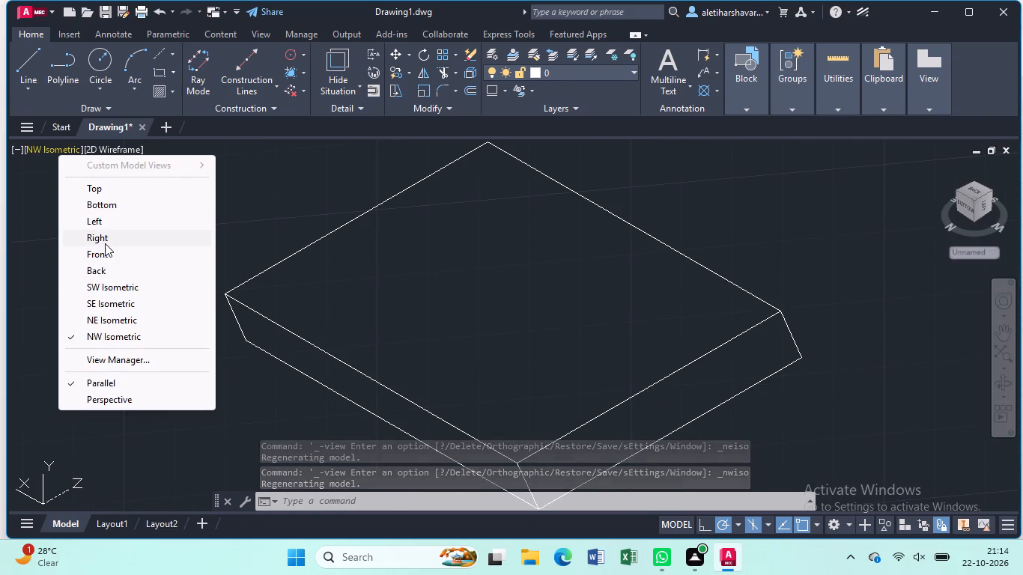
{"action": "left_click", "coordinate": [106, 241]}
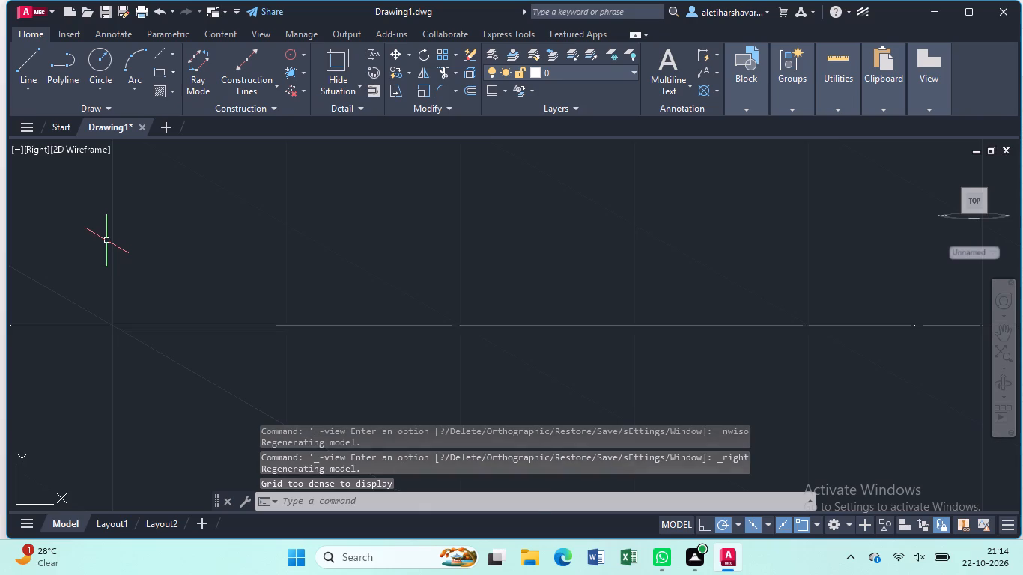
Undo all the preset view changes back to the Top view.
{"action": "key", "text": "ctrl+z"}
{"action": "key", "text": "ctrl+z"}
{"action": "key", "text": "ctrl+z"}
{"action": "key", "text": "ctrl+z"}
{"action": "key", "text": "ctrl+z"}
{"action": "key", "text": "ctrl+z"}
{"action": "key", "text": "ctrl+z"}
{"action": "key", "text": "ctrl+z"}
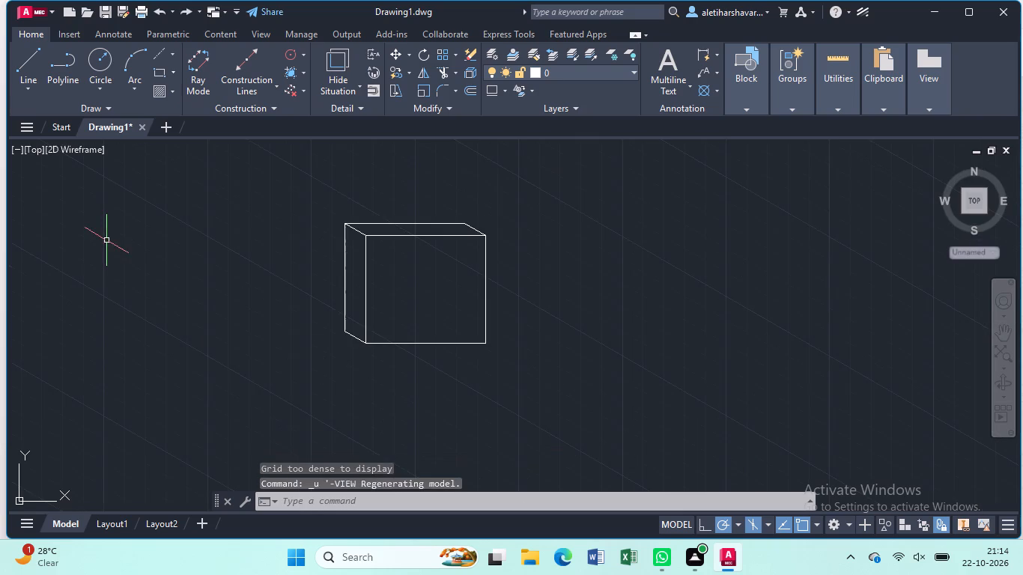
Undo all the box's lines and edits, back through the isometric drafting setting, leaving the drawing empty.
{"action": "key", "text": "ctrl+z"}
{"action": "key", "text": "ctrl+z"}
{"action": "key", "text": "ctrl+z"}
{"action": "key", "text": "ctrl+z"}
{"action": "key", "text": "ctrl+z"}
{"action": "key", "text": "ctrl+z"}
{"action": "key", "text": "ctrl+z"}
{"action": "key", "text": "ctrl+z"}
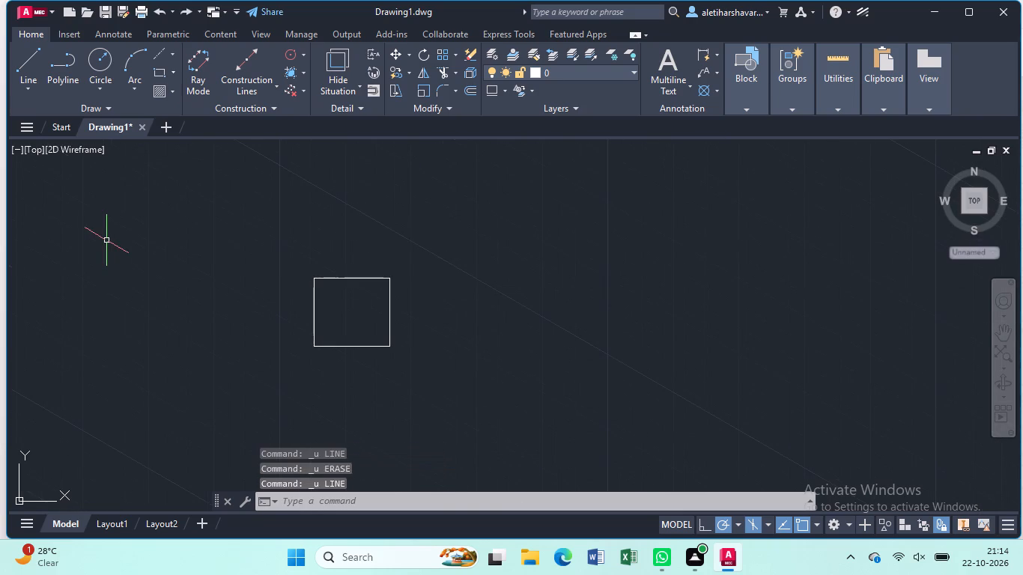
{"action": "key", "text": "ctrl+z"}
{"action": "key", "text": "ctrl+z"}
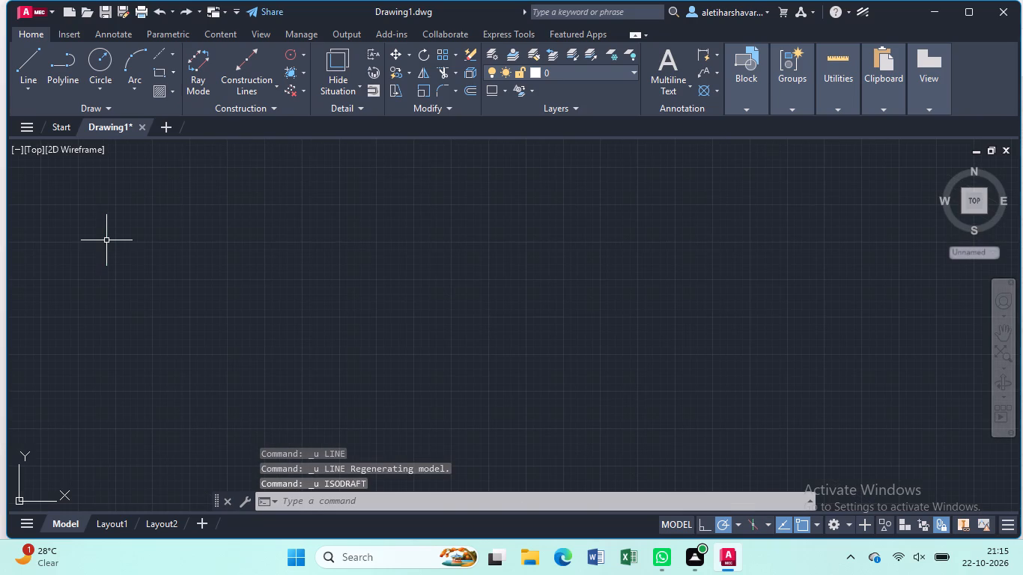
Switch the viewport to the Front preset view.
{"action": "left_click", "coordinate": [33, 150]}
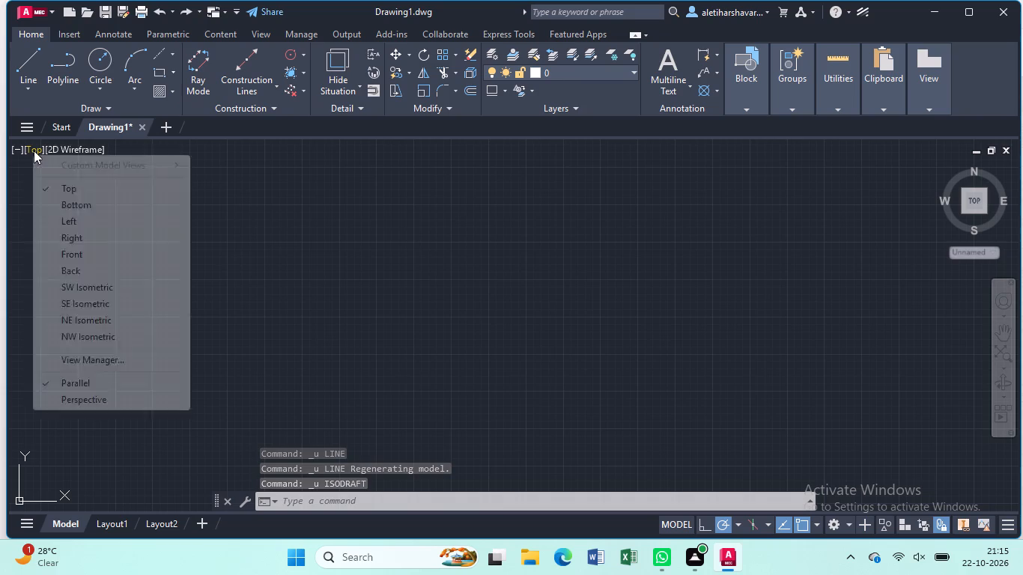
{"action": "left_click", "coordinate": [82, 253]}
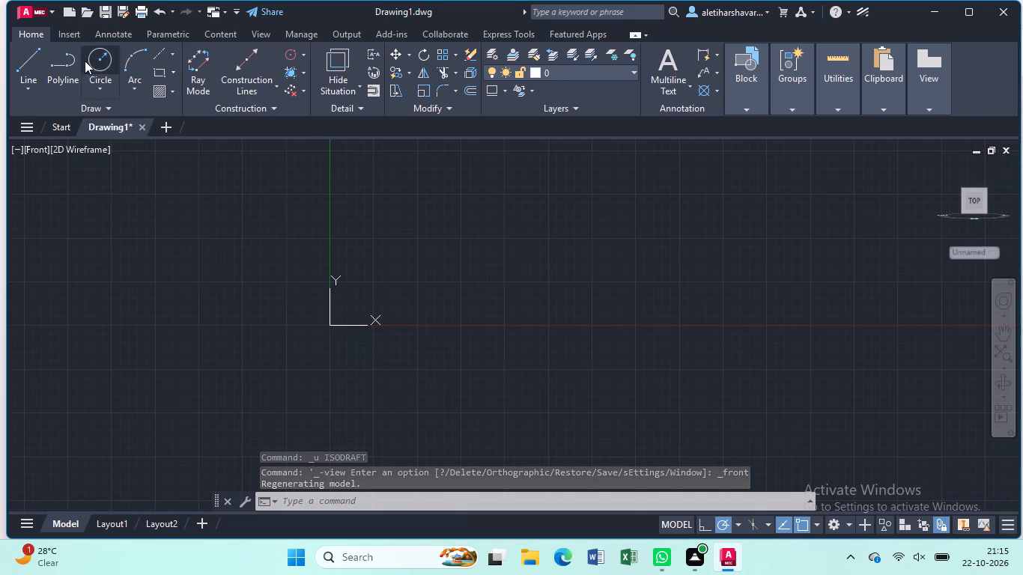
Draw a closed isometric face with lines of 50 at 30°, 45 upward, 50 at 210°, and back down to the start point.
{"action": "middle_click_drag", "start_coordinate": [374, 255], "coordinate": [131, 347]}
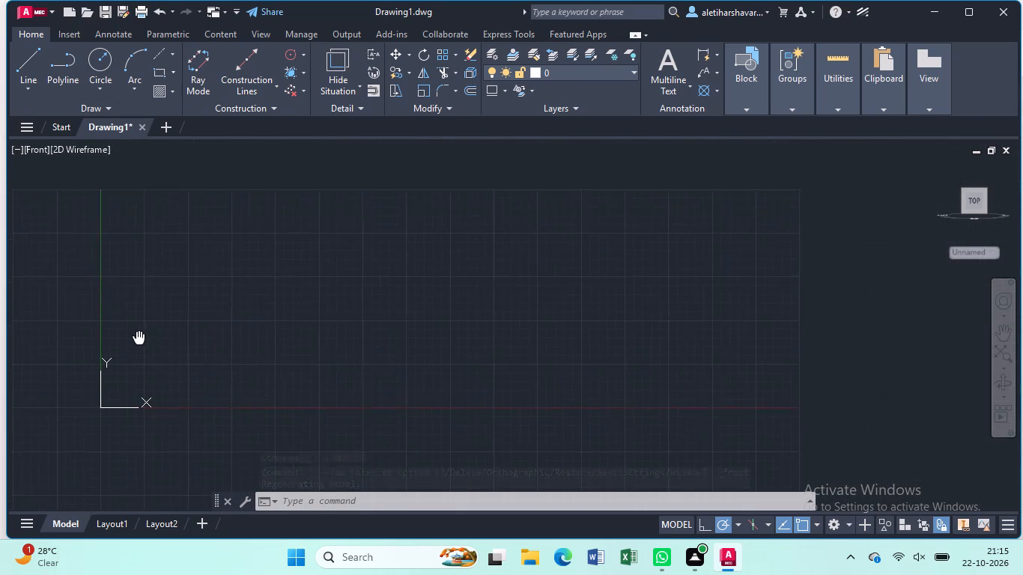
{"action": "middle_click_drag", "start_coordinate": [131, 347], "coordinate": [115, 378]}
{"action": "scroll", "coordinate": [120, 350], "scroll_direction": "up", "scroll_amount": 2}
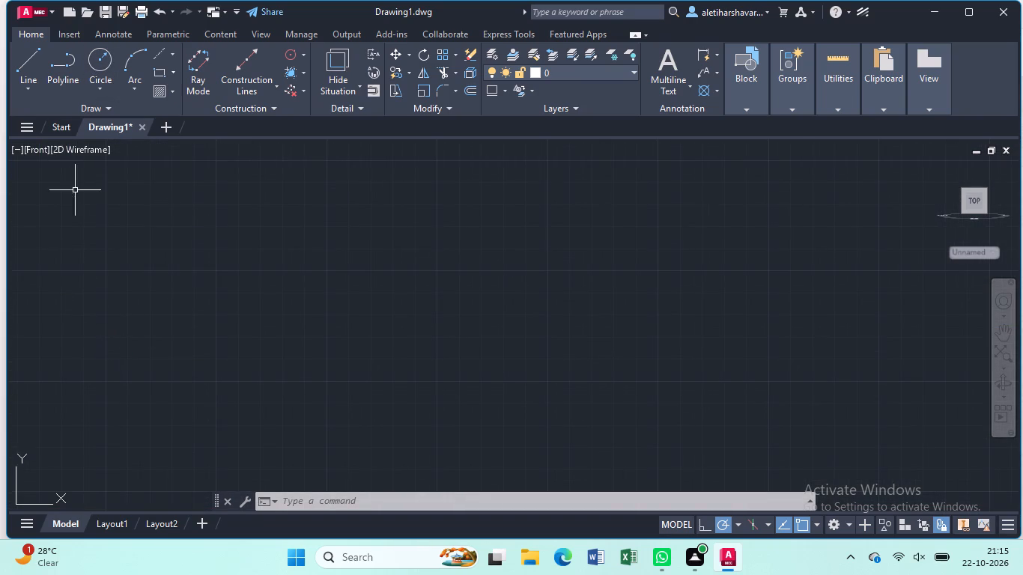
{"action": "left_click", "coordinate": [29, 58]}
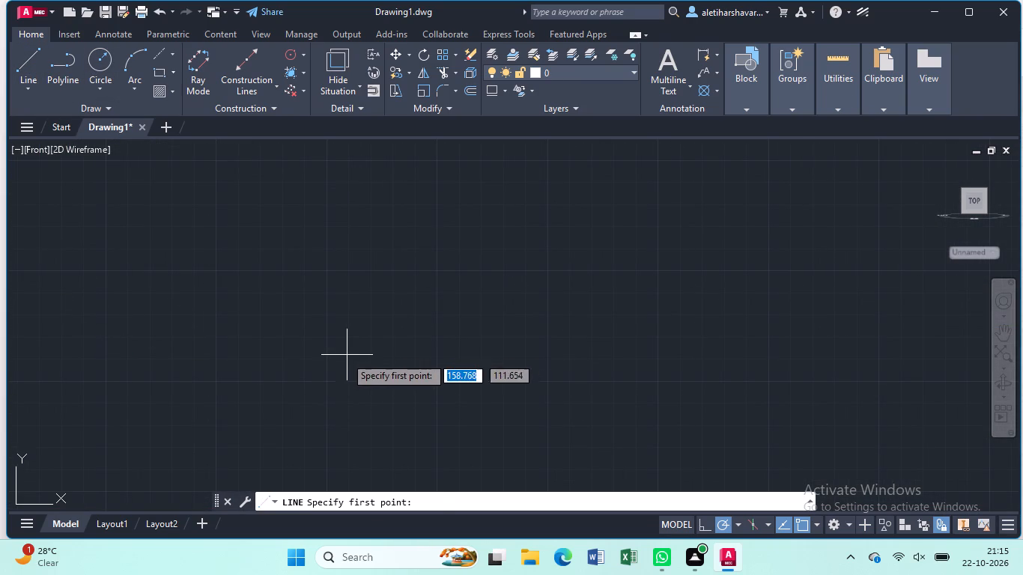
{"action": "left_click", "coordinate": [345, 358]}
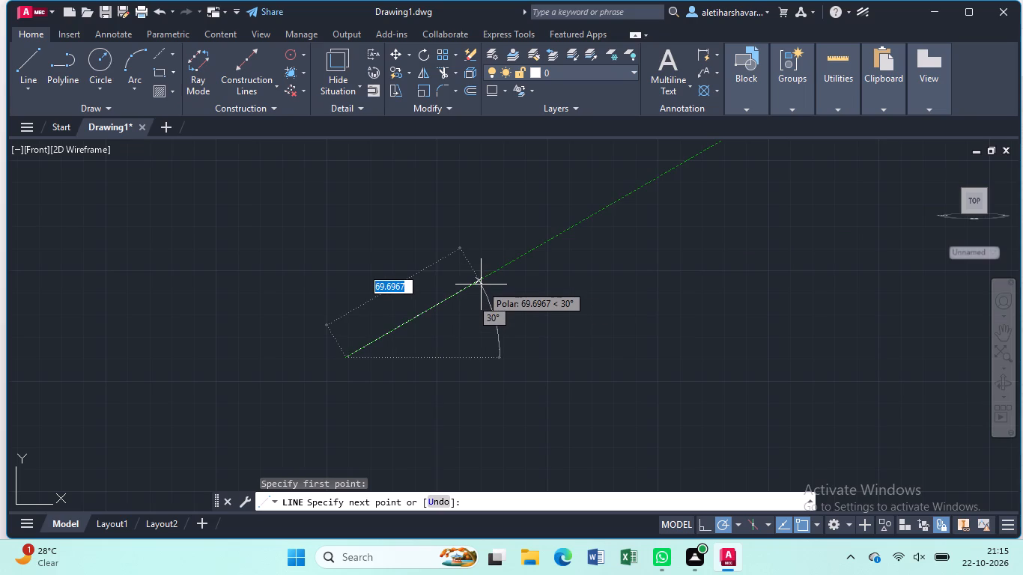
{"action": "key", "text": "5"}
{"action": "key", "text": "0"}
{"action": "key", "text": "Return"}
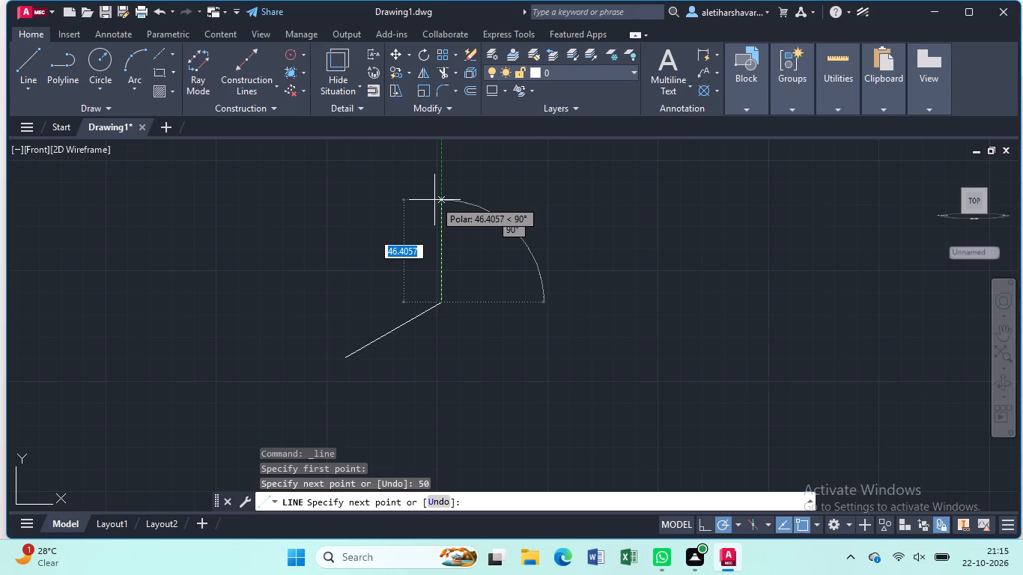
{"action": "type", "text": "45"}
{"action": "key", "text": "Return"}
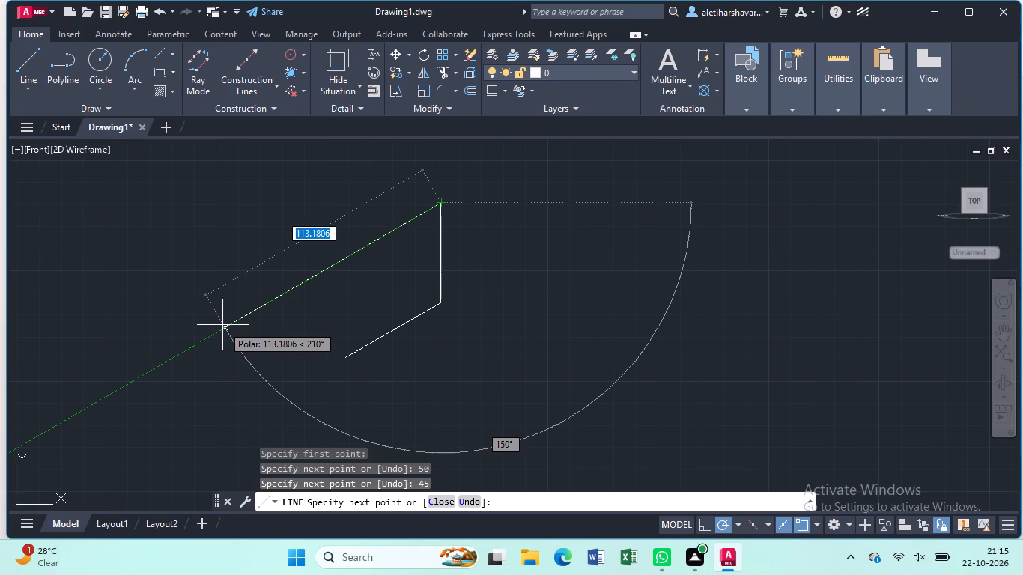
{"action": "type", "text": "50"}
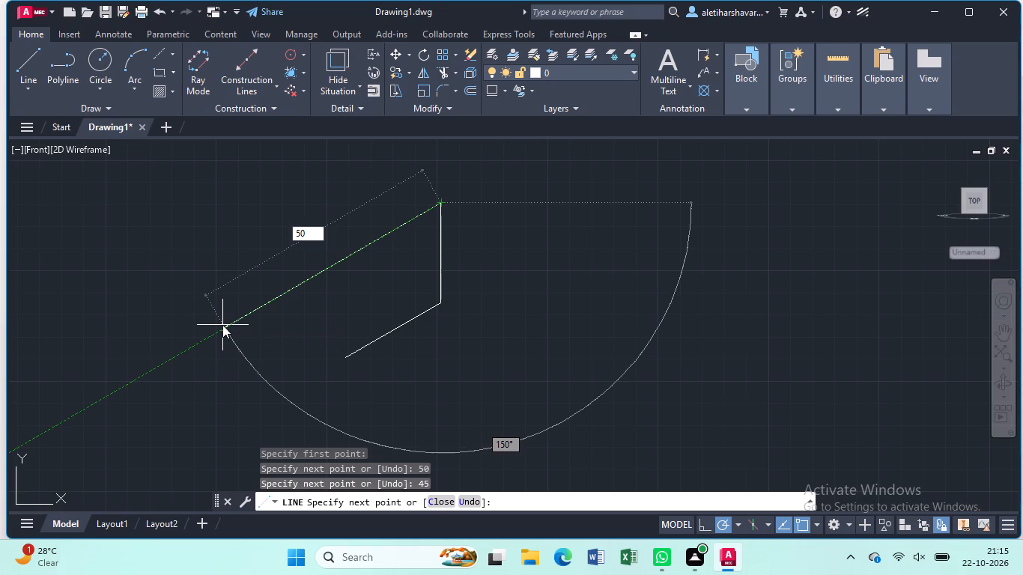
{"action": "key", "text": "Return"}
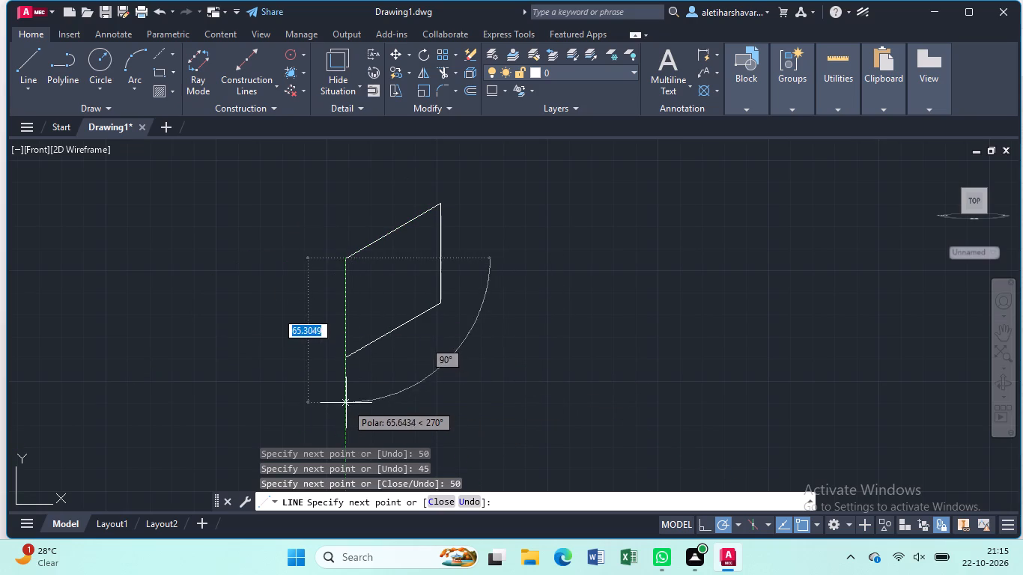
{"action": "left_click", "coordinate": [344, 353]}
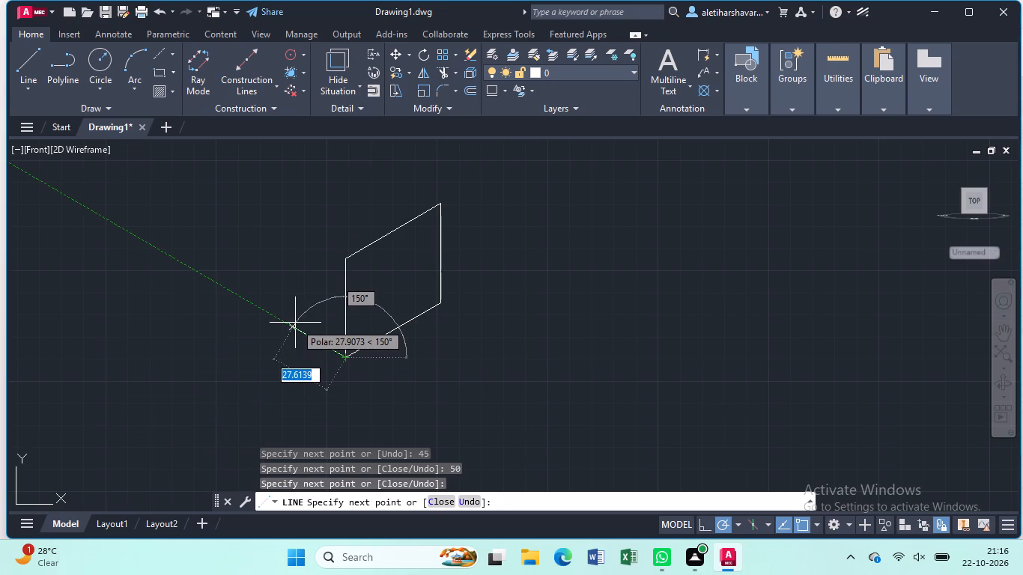
Continue the line 10 units at 150° from the face's lower-left corner, 45 upward, and back to the face's upper-left corner.
{"action": "key", "text": "1"}
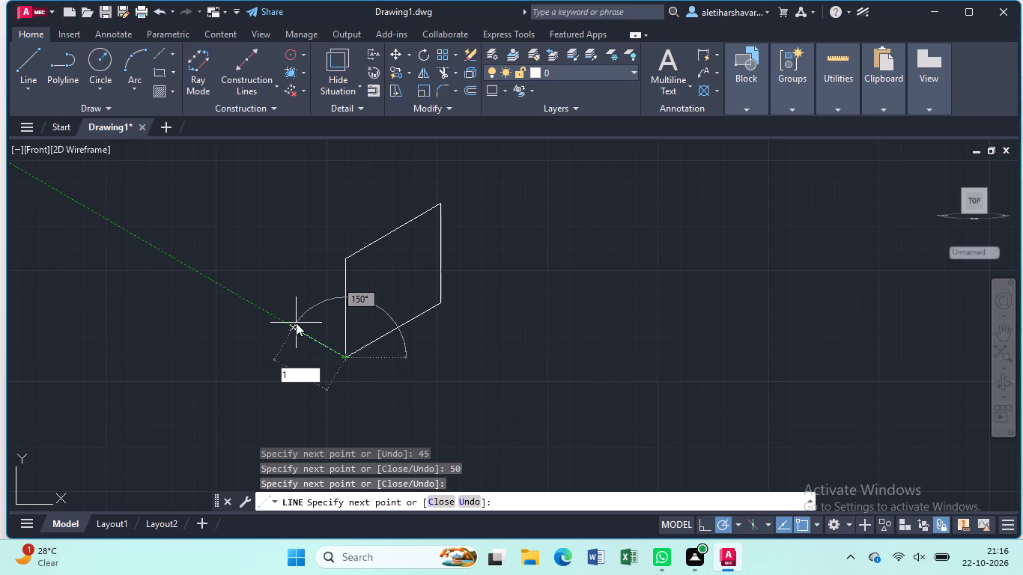
{"action": "key", "text": "0"}
{"action": "key", "text": "Return"}
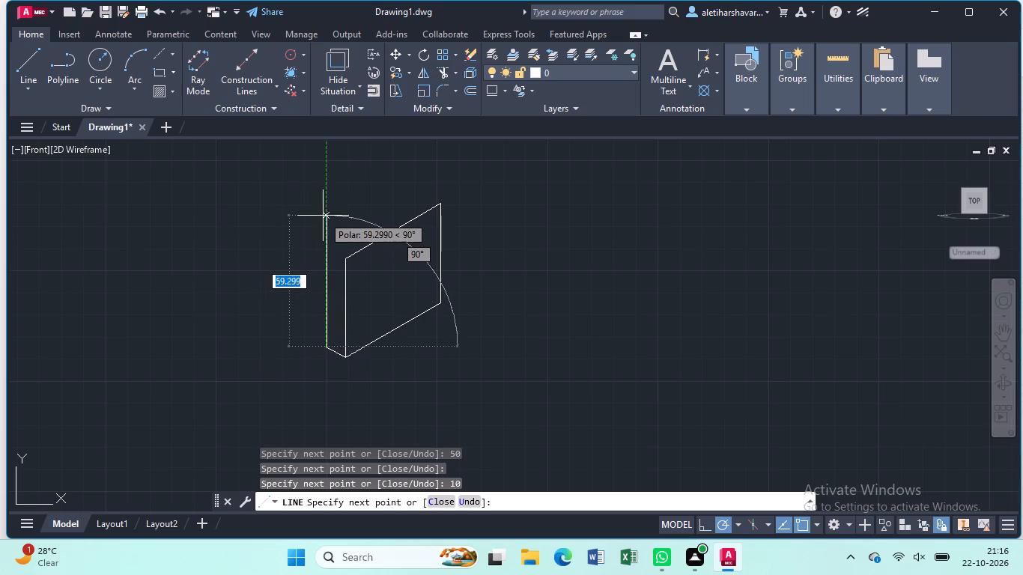
{"action": "type", "text": "45"}
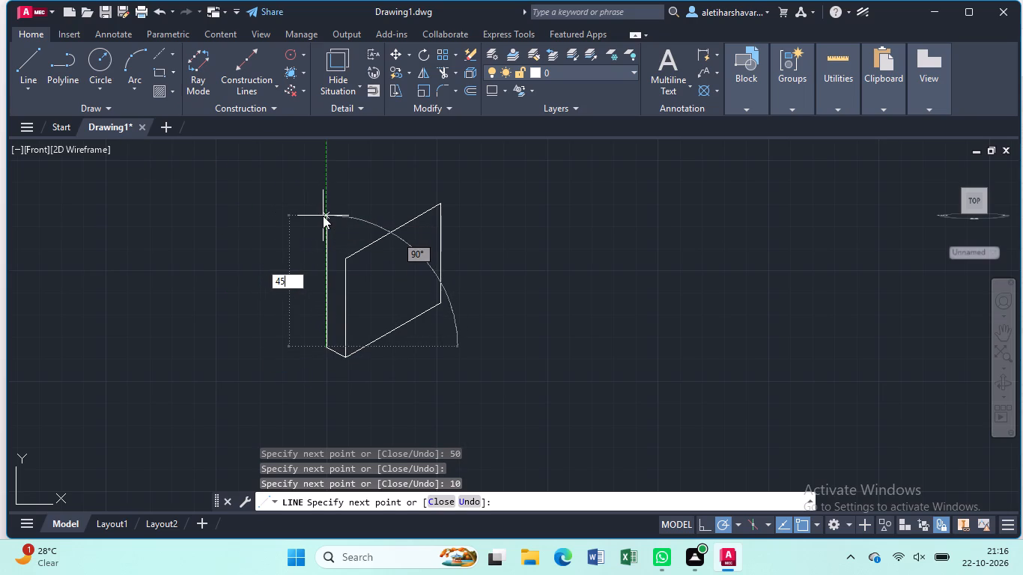
{"action": "key", "text": "Return"}
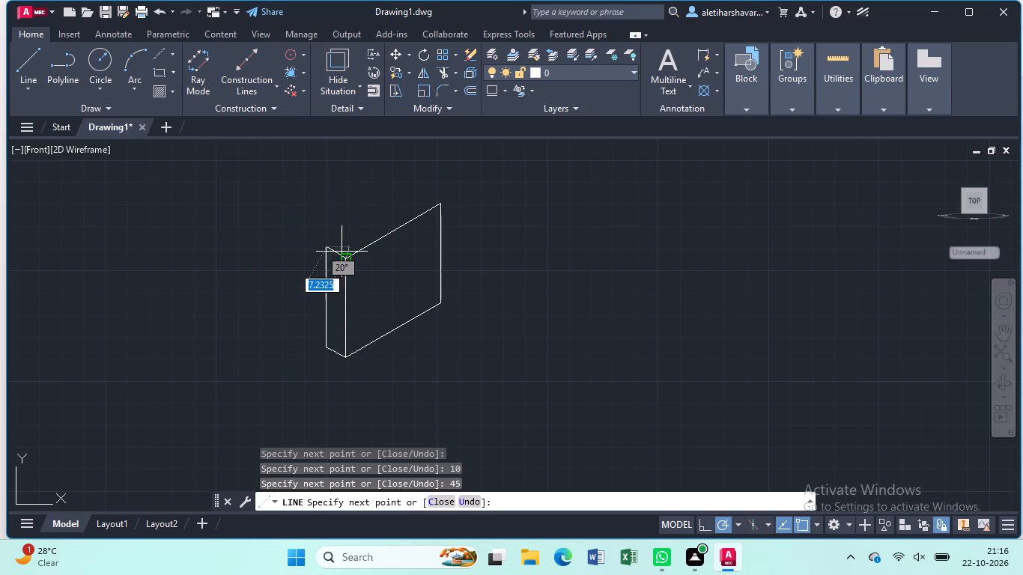
{"action": "left_click", "coordinate": [344, 258]}
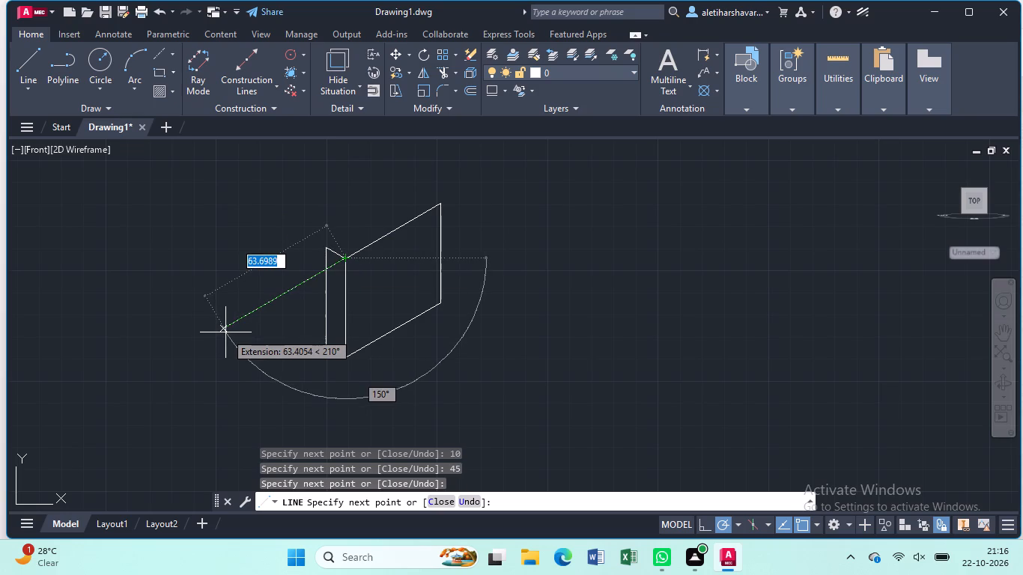
{"action": "key", "text": "Escape"}
Draw a 50-unit line at 30° from the side face's outer upper corner, connecting it to the large face's upper-right corner.
{"action": "key", "text": "l"}
{"action": "key", "text": "Return"}
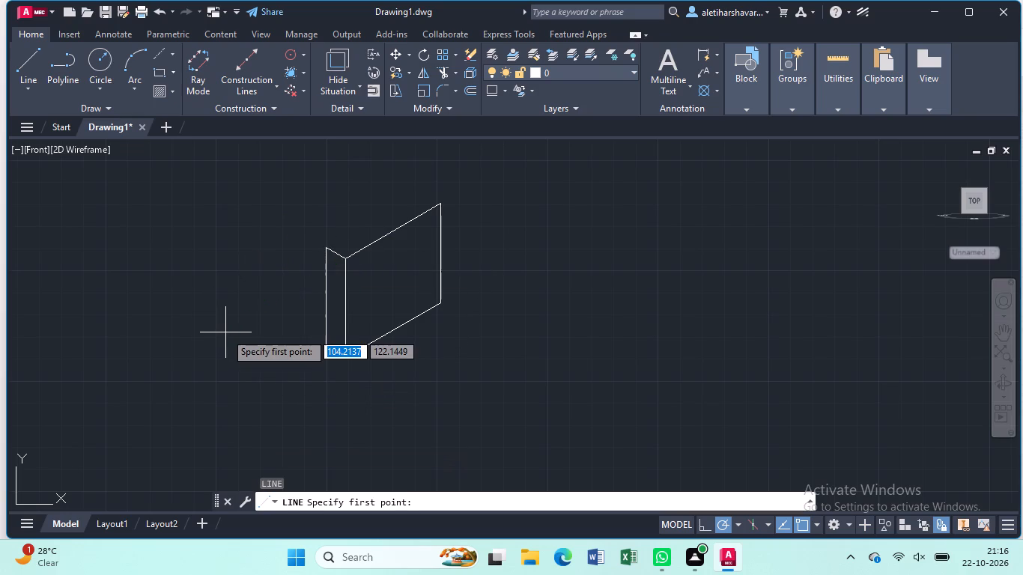
{"action": "left_click", "coordinate": [324, 244]}
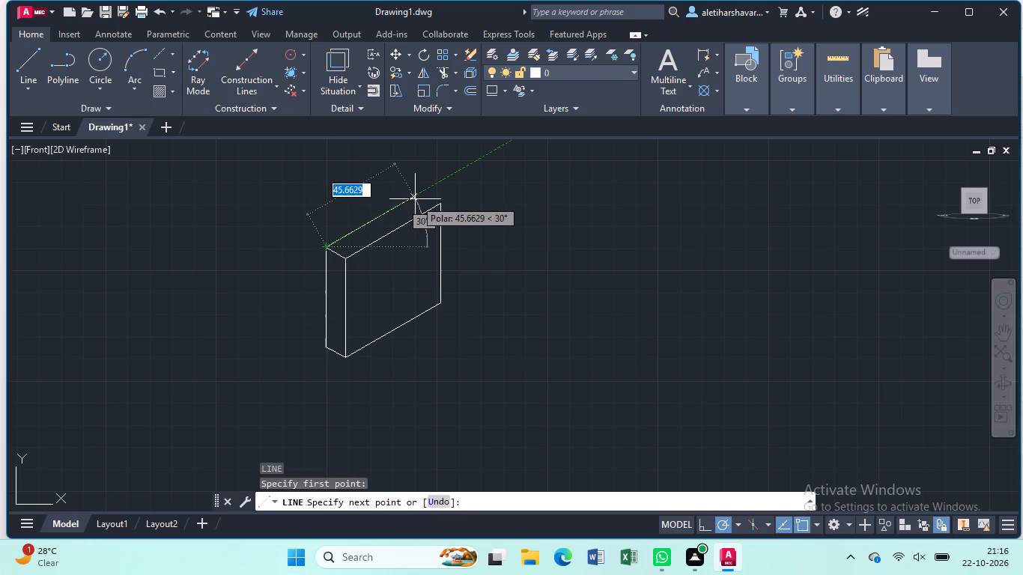
{"action": "key", "text": "5"}
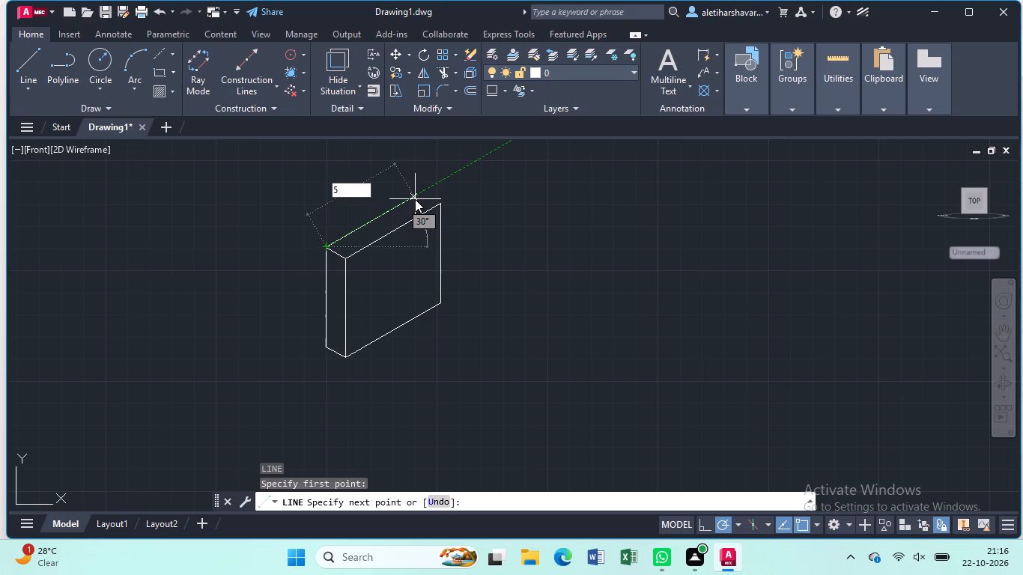
{"action": "key", "text": "0"}
{"action": "key", "text": "Return"}
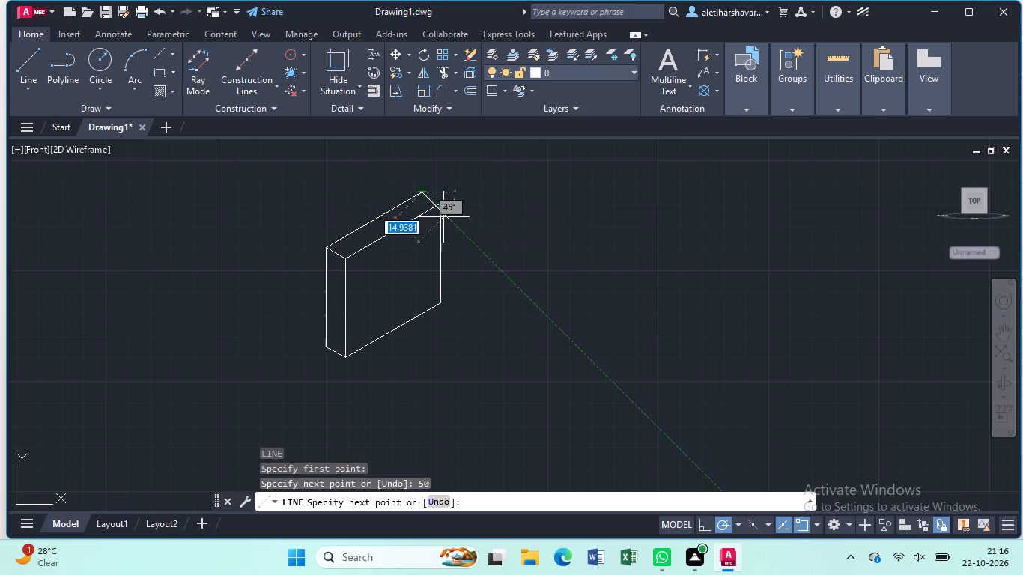
{"action": "left_click", "coordinate": [441, 207]}
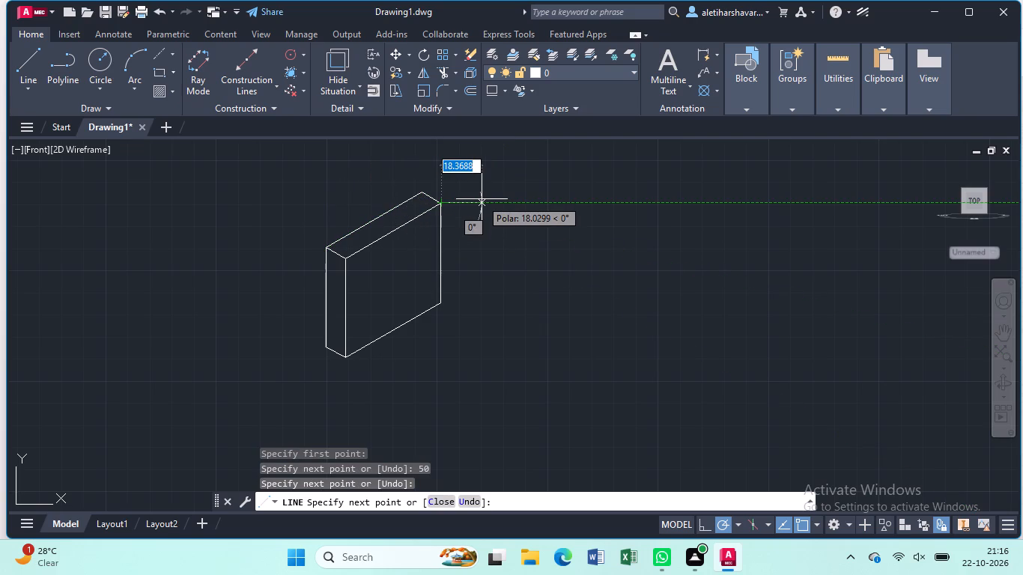
{"action": "key", "text": "Escape"}
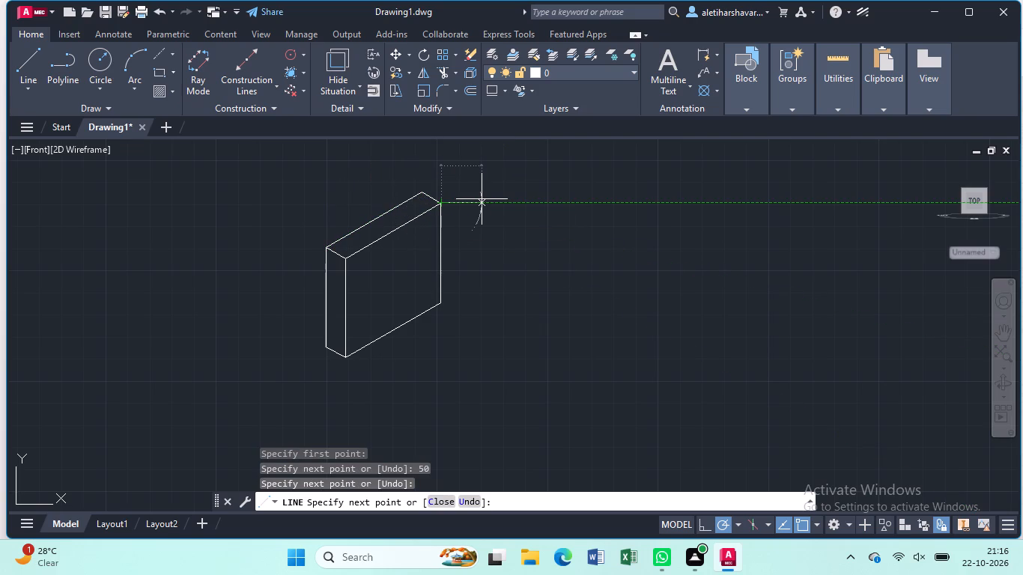
Draw a 101-unit line at 345° from the midpoint of the large face's lower edge.
{"action": "key", "text": "l"}
{"action": "key", "text": "Return"}
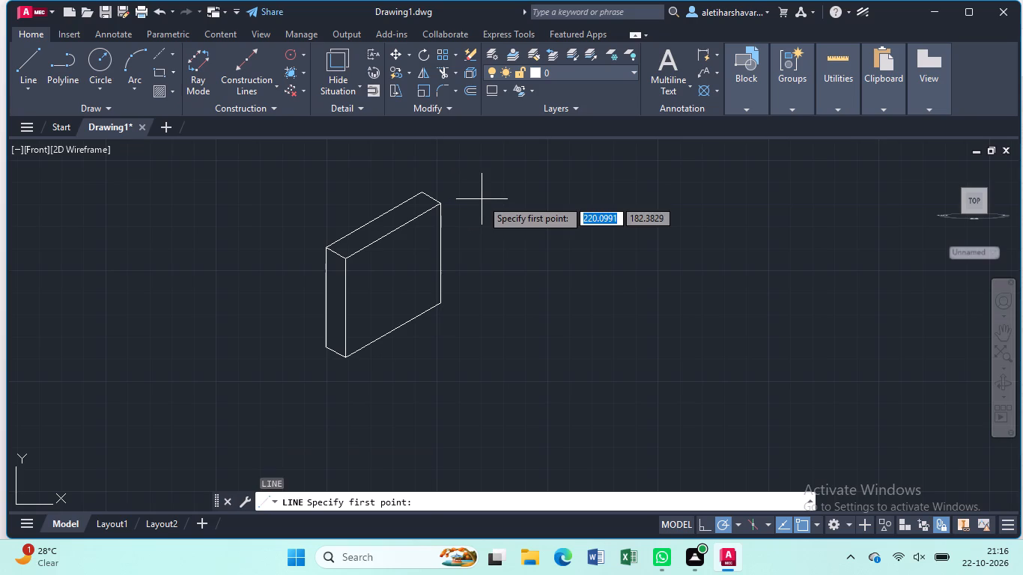
{"action": "left_click", "coordinate": [395, 333]}
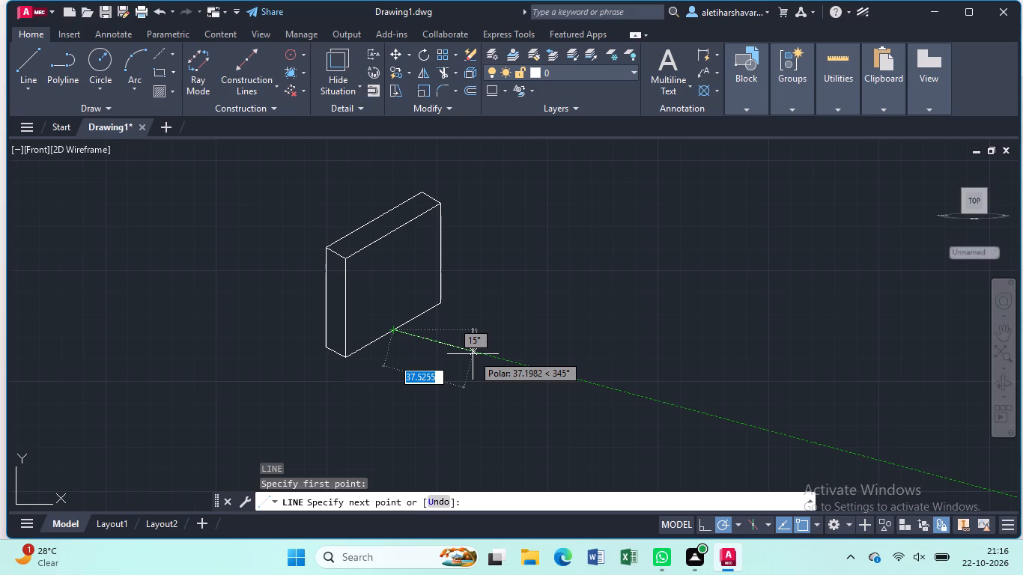
{"action": "type", "text": "10"}
{"action": "key", "text": "1"}
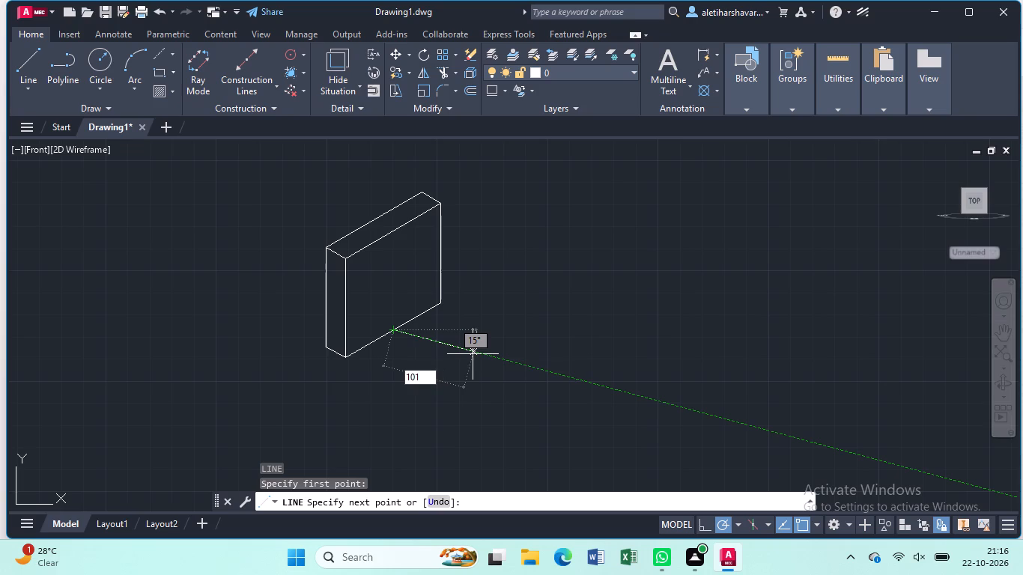
{"action": "key", "text": "Return"}
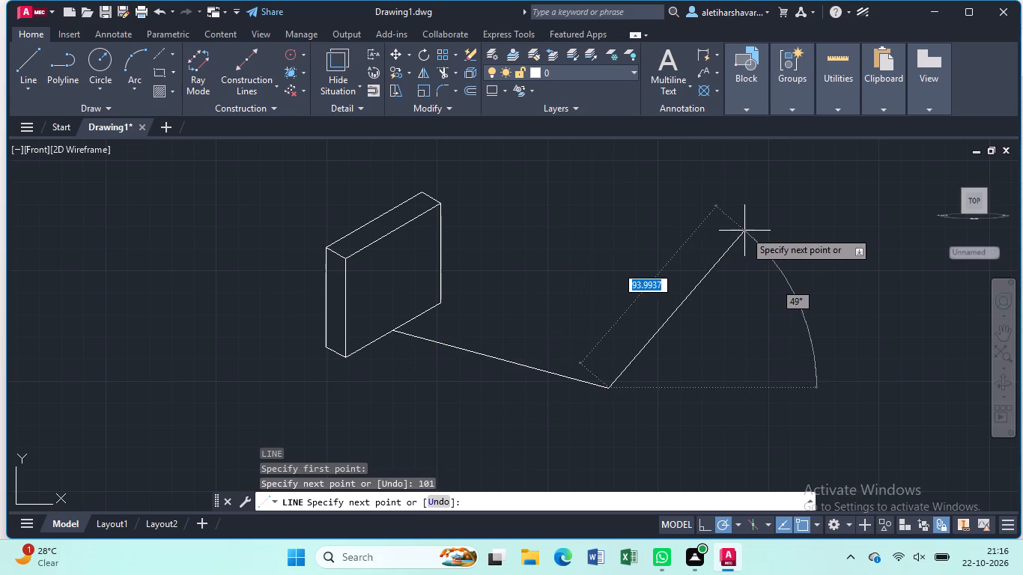
{"action": "key", "text": "Escape"}
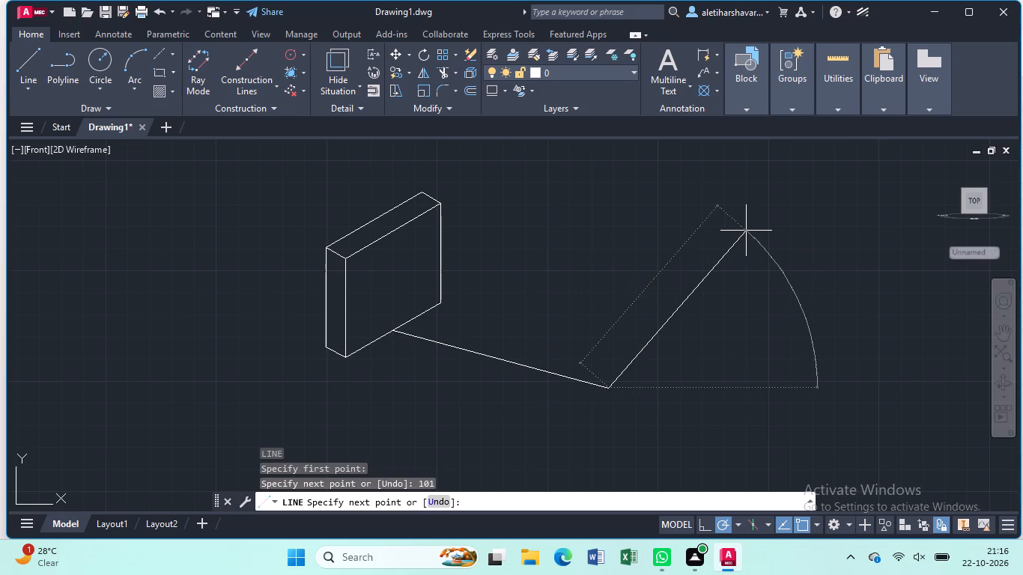
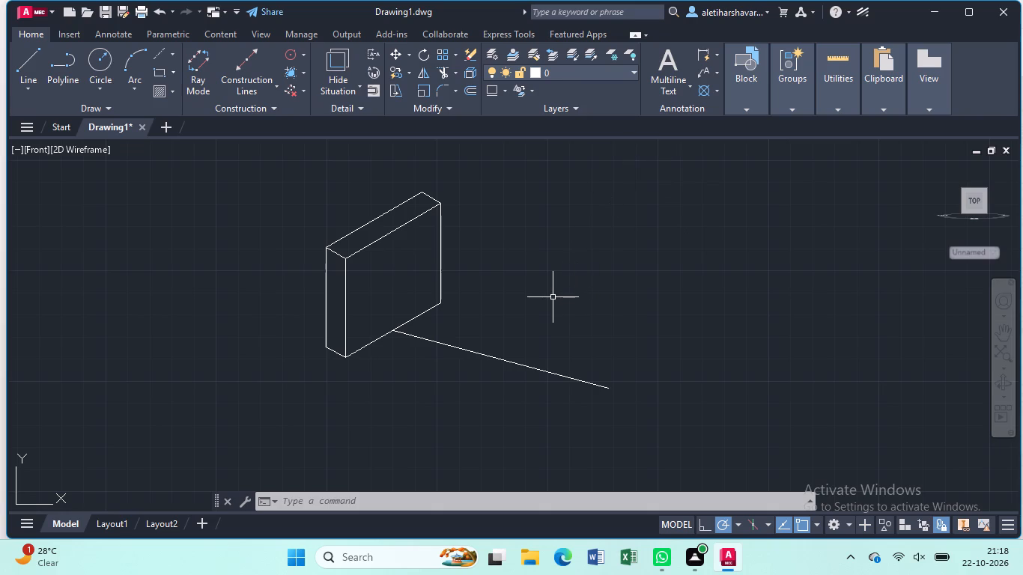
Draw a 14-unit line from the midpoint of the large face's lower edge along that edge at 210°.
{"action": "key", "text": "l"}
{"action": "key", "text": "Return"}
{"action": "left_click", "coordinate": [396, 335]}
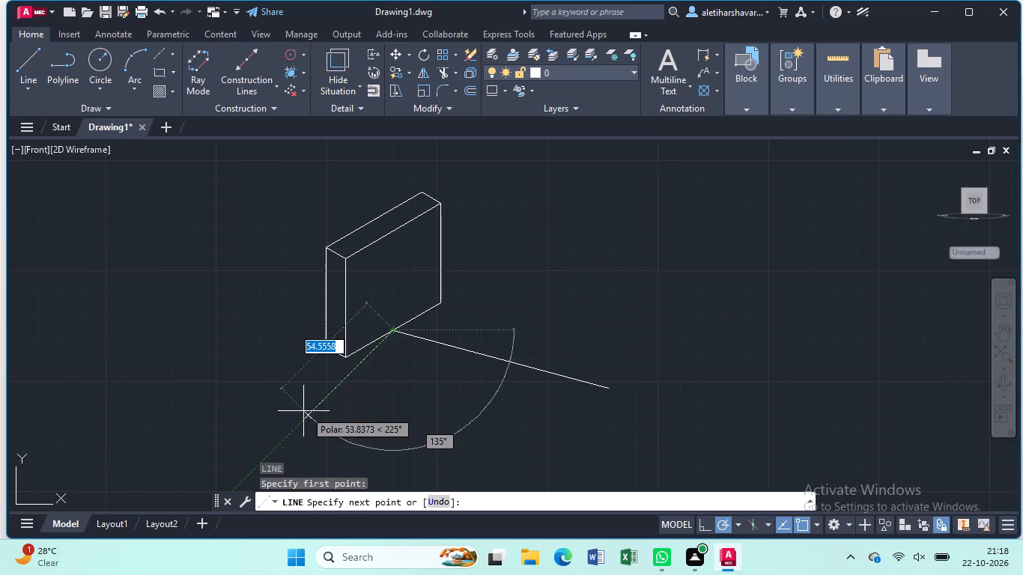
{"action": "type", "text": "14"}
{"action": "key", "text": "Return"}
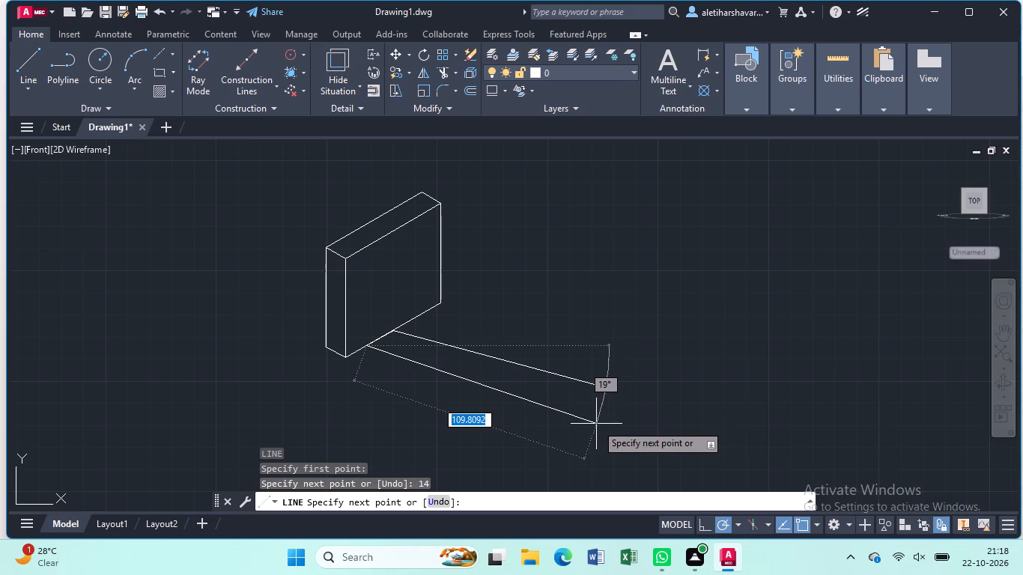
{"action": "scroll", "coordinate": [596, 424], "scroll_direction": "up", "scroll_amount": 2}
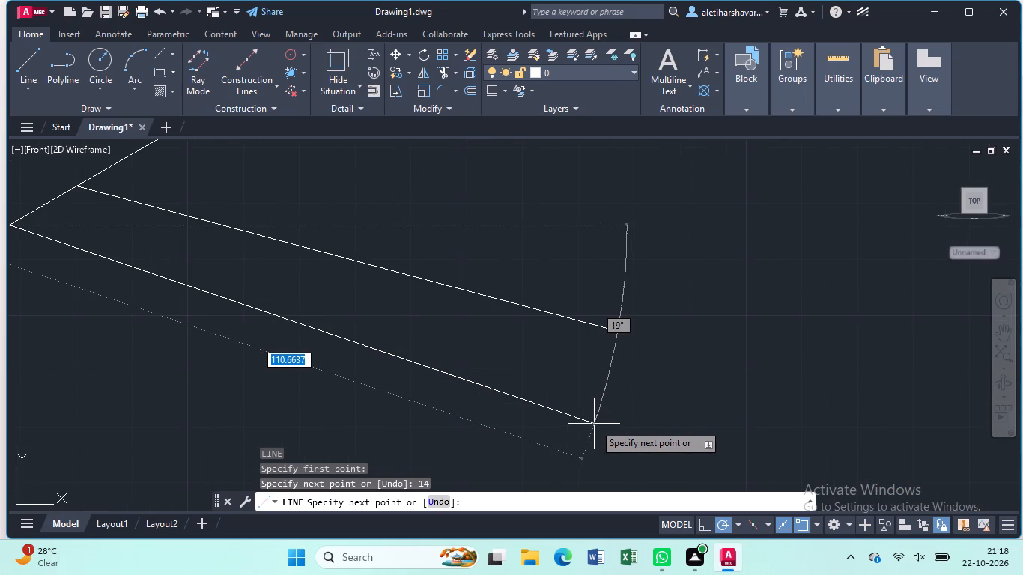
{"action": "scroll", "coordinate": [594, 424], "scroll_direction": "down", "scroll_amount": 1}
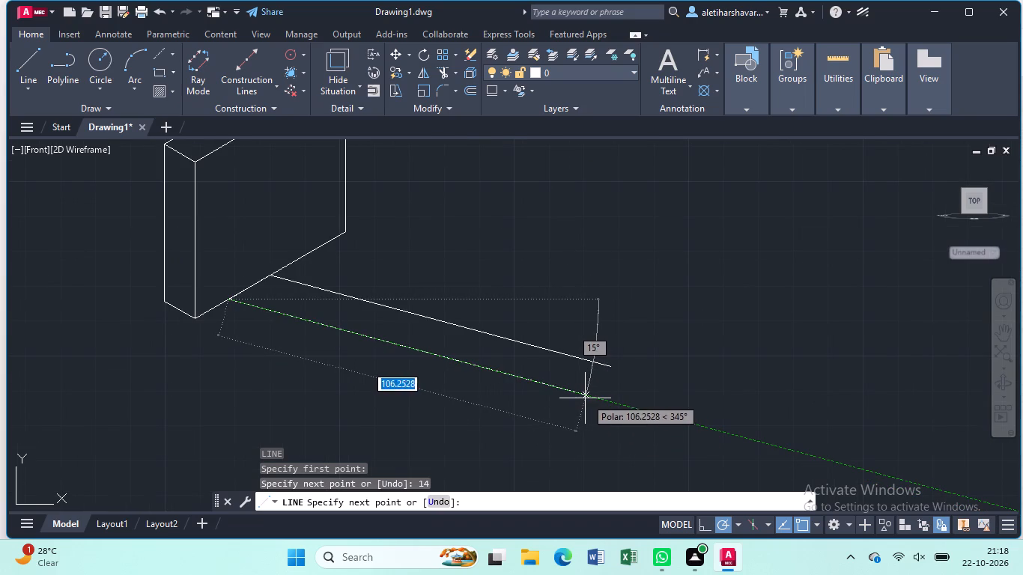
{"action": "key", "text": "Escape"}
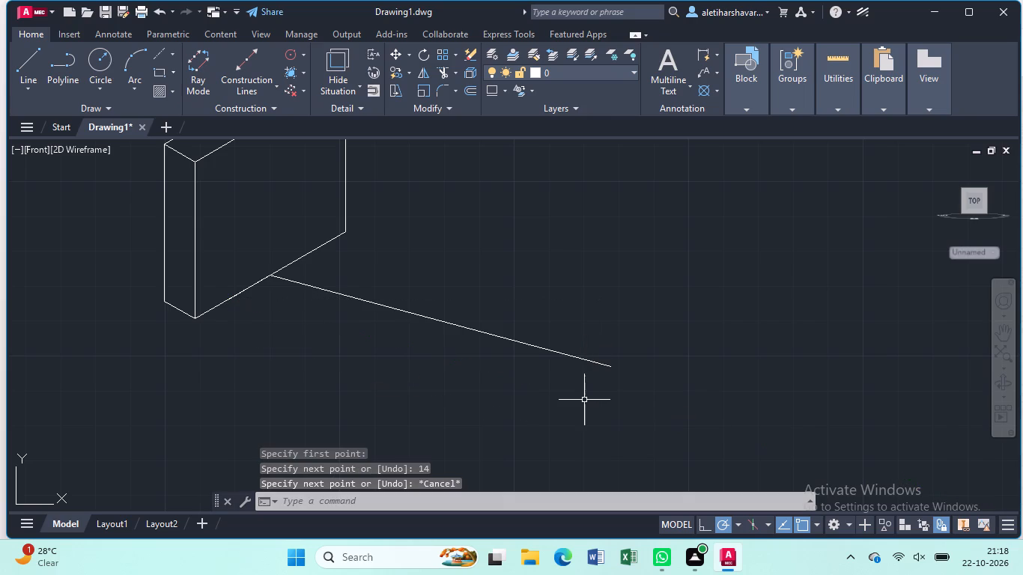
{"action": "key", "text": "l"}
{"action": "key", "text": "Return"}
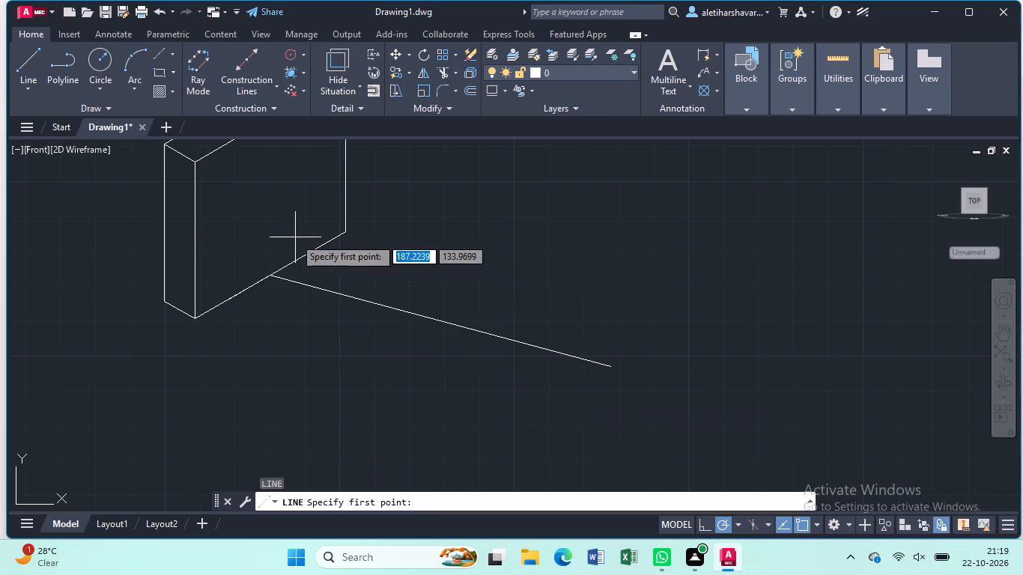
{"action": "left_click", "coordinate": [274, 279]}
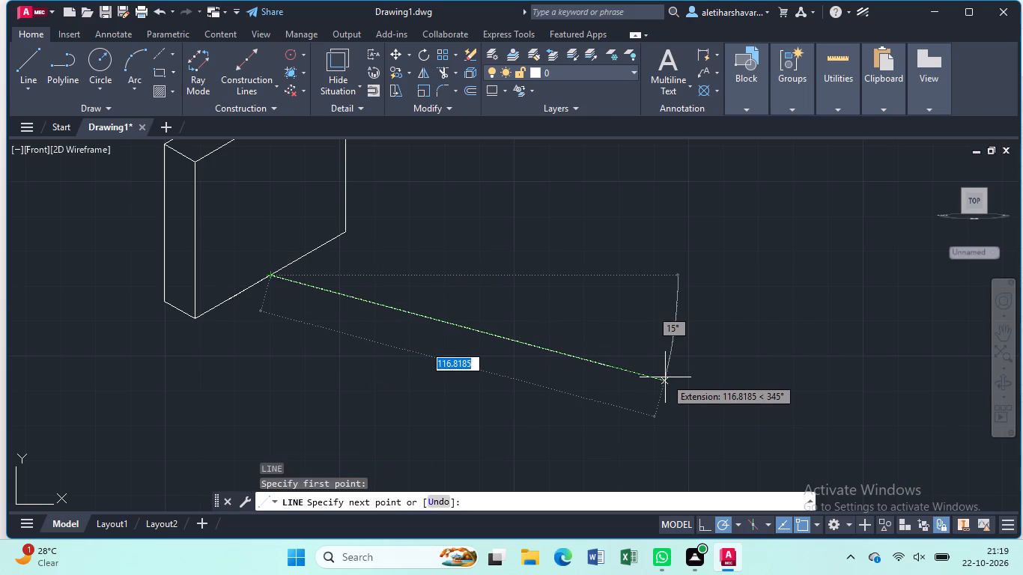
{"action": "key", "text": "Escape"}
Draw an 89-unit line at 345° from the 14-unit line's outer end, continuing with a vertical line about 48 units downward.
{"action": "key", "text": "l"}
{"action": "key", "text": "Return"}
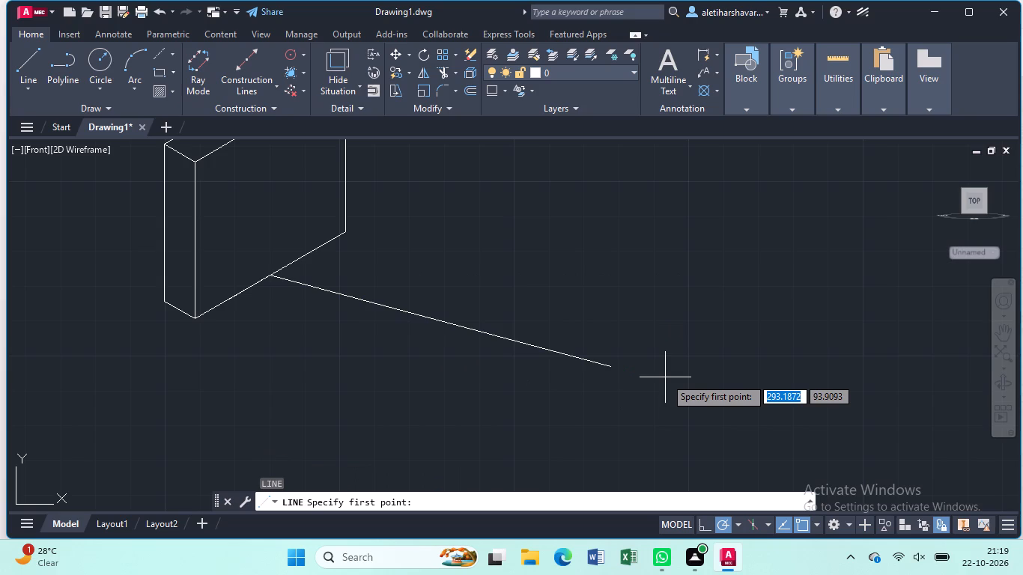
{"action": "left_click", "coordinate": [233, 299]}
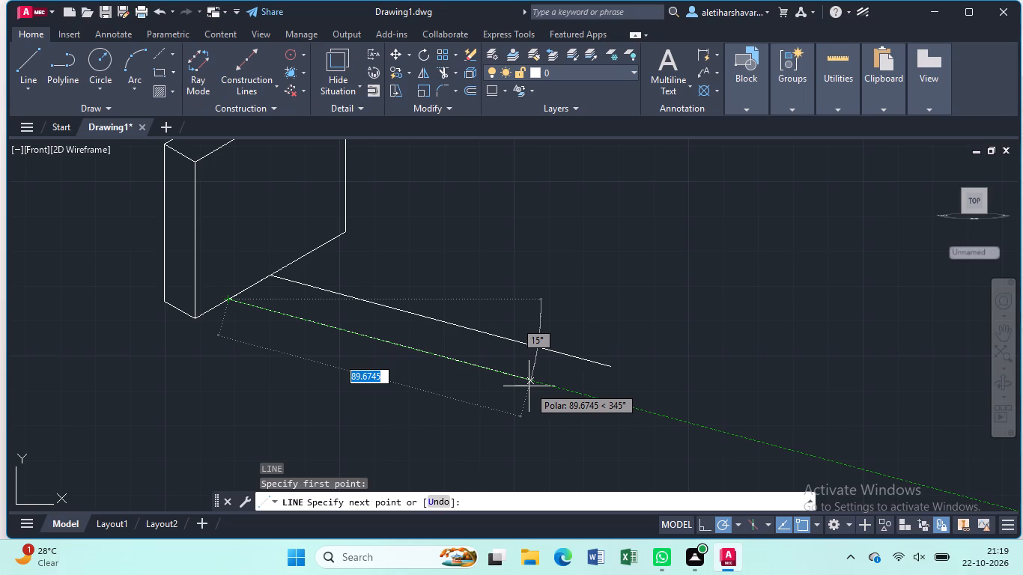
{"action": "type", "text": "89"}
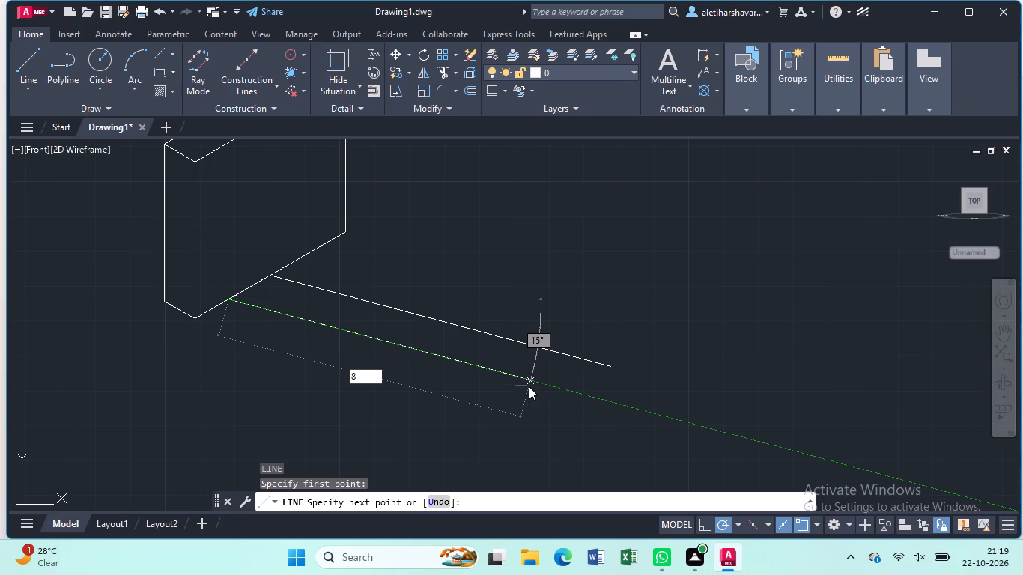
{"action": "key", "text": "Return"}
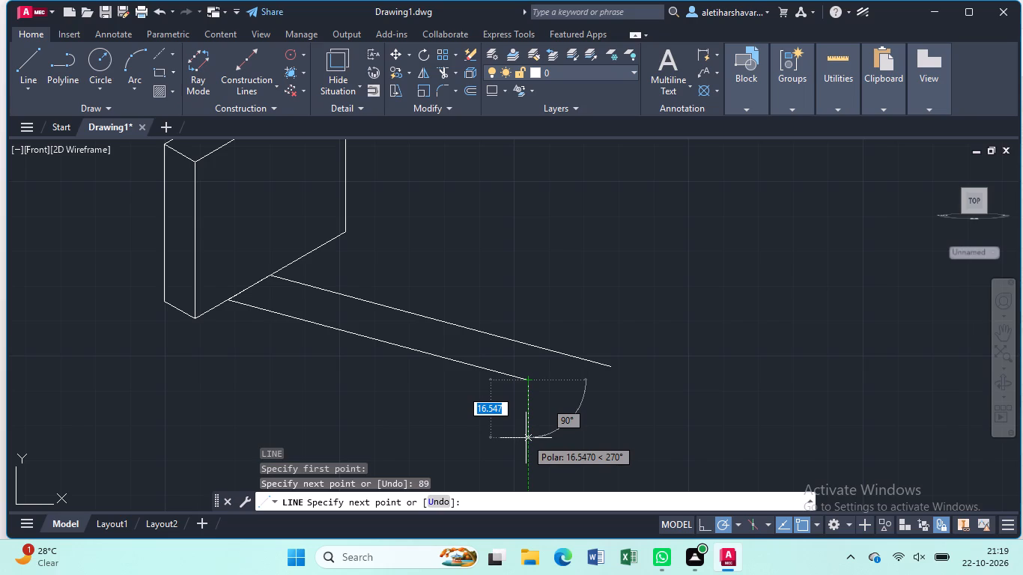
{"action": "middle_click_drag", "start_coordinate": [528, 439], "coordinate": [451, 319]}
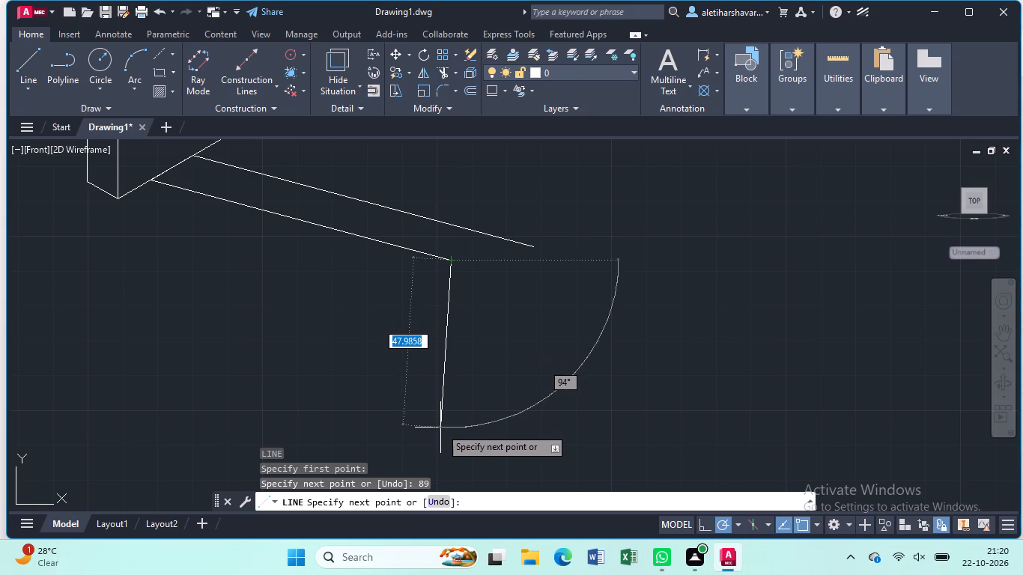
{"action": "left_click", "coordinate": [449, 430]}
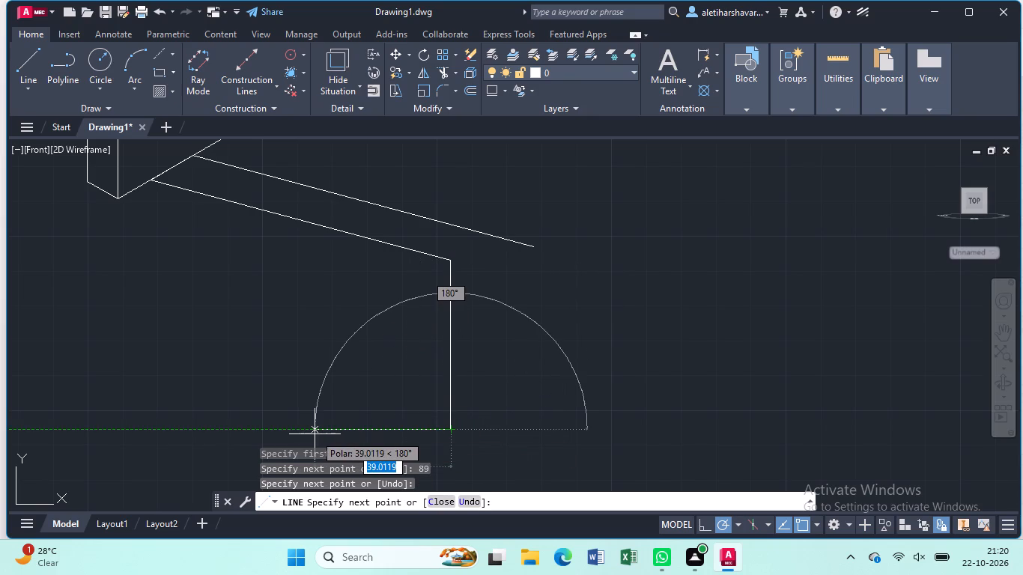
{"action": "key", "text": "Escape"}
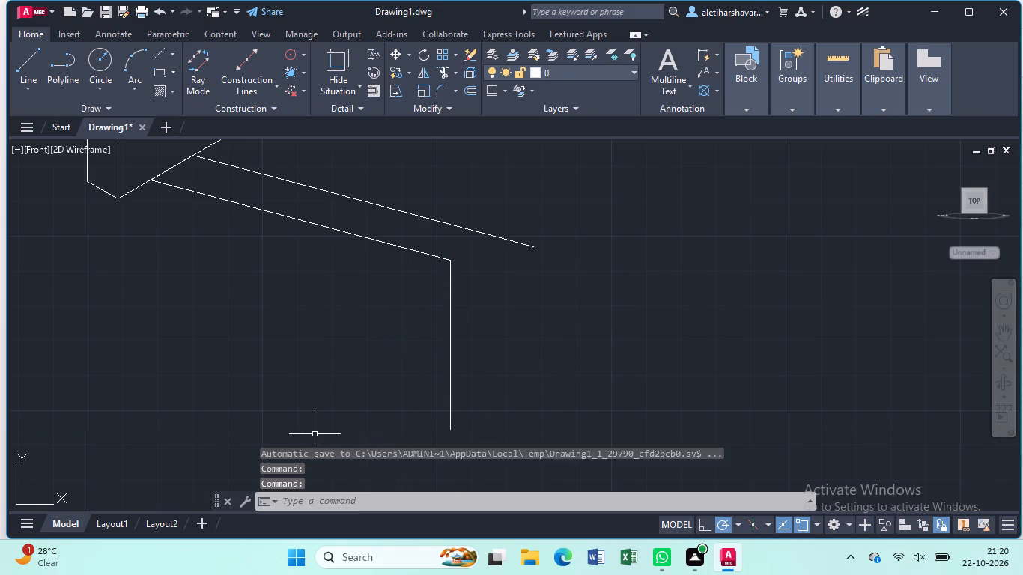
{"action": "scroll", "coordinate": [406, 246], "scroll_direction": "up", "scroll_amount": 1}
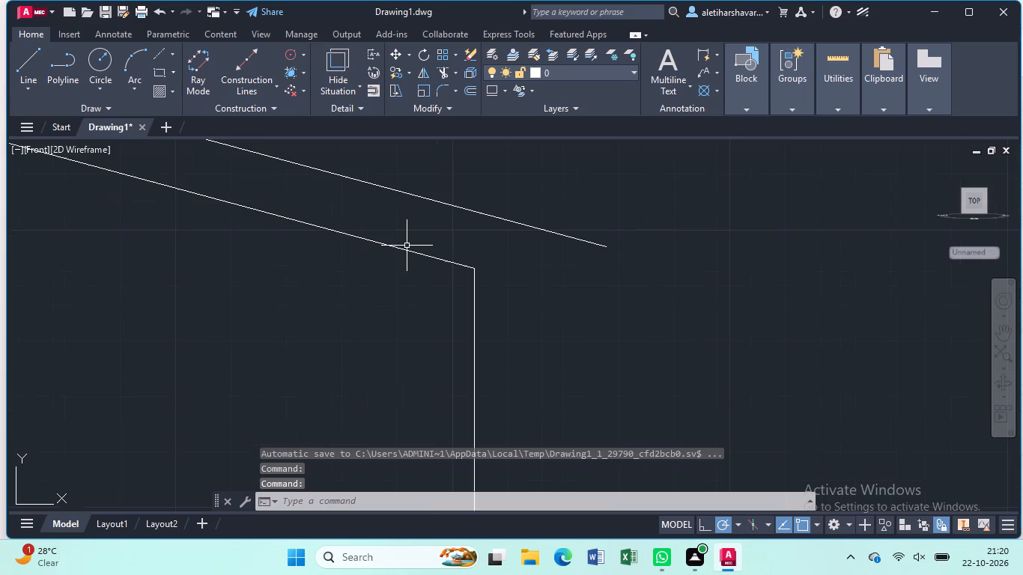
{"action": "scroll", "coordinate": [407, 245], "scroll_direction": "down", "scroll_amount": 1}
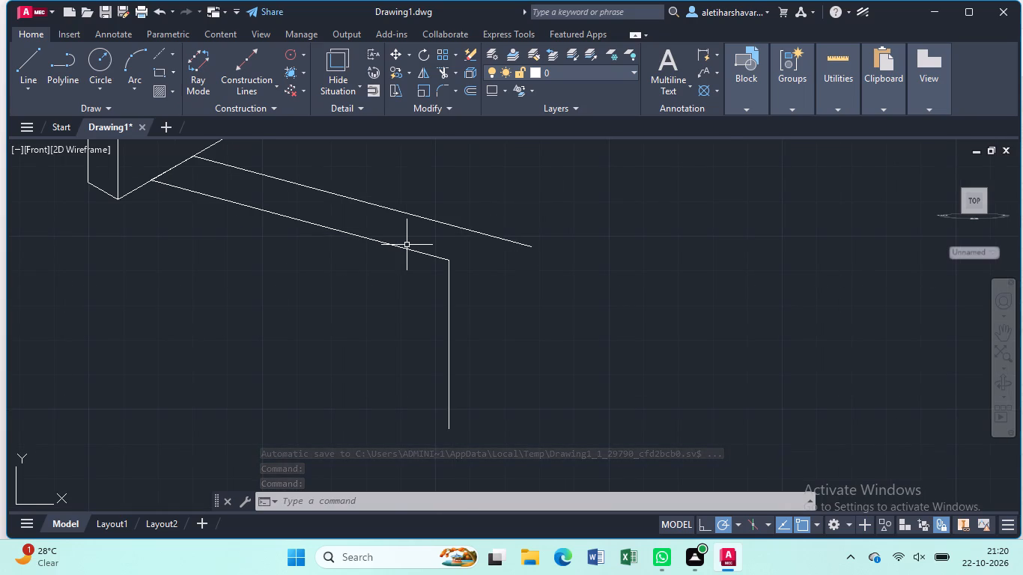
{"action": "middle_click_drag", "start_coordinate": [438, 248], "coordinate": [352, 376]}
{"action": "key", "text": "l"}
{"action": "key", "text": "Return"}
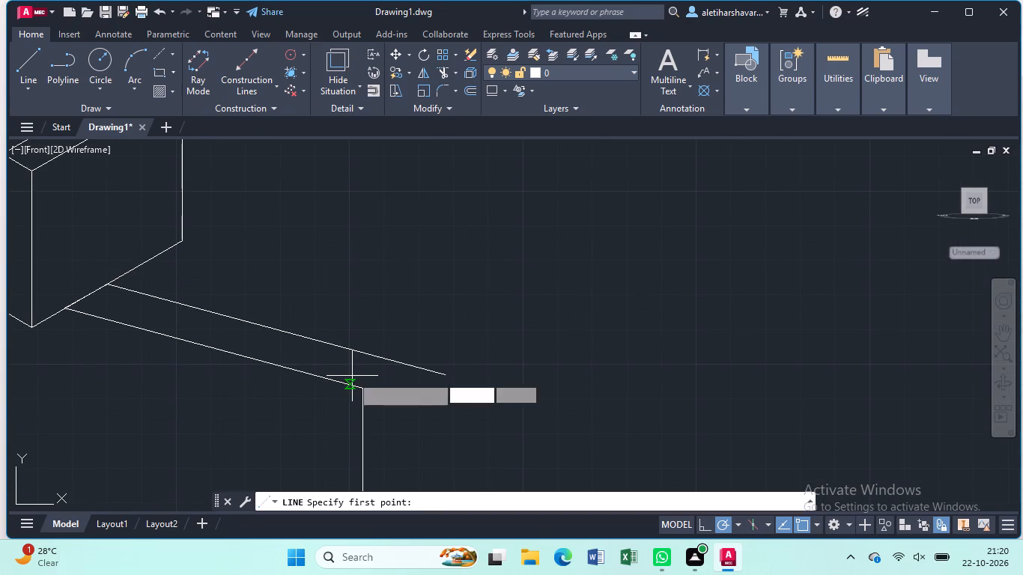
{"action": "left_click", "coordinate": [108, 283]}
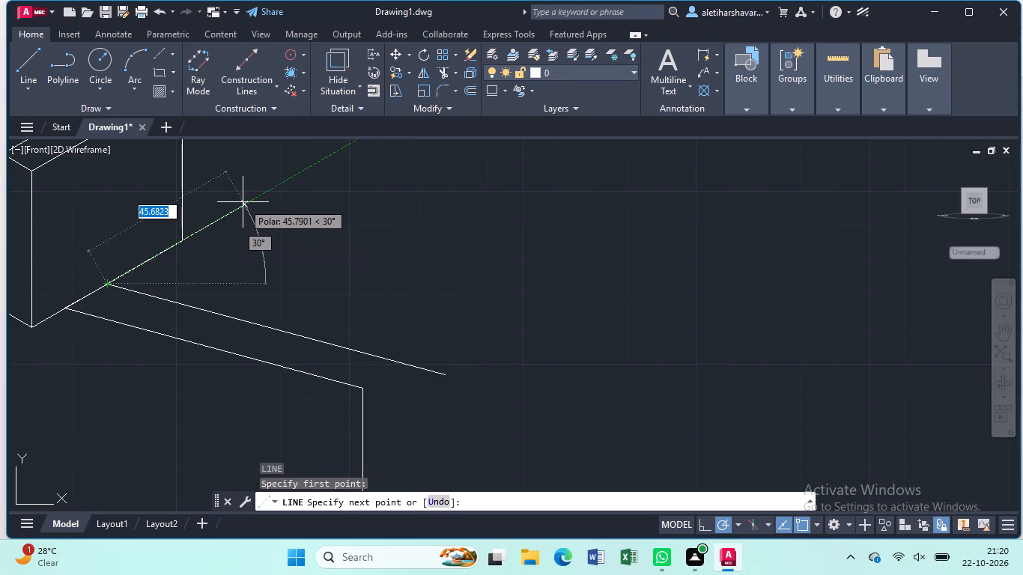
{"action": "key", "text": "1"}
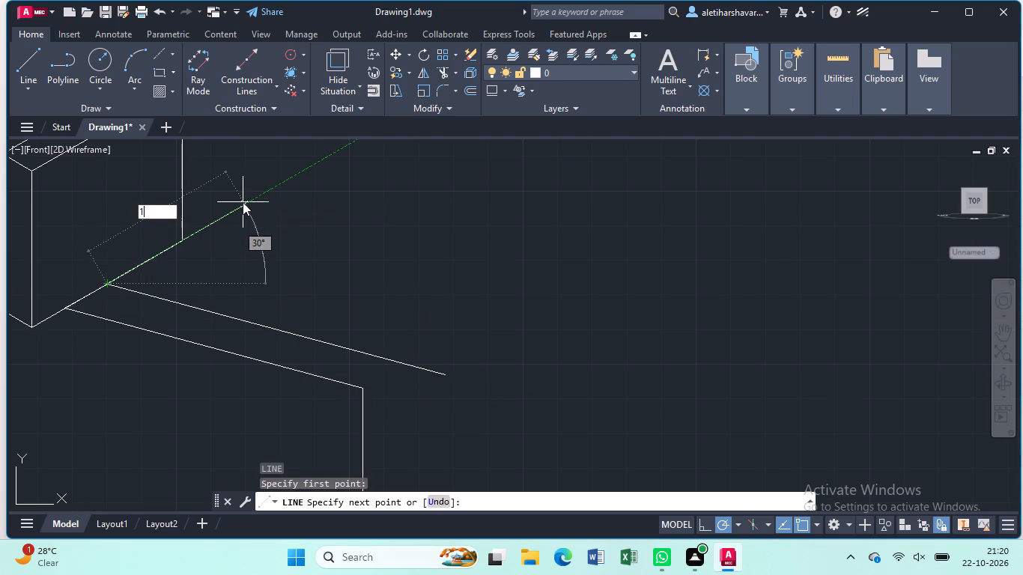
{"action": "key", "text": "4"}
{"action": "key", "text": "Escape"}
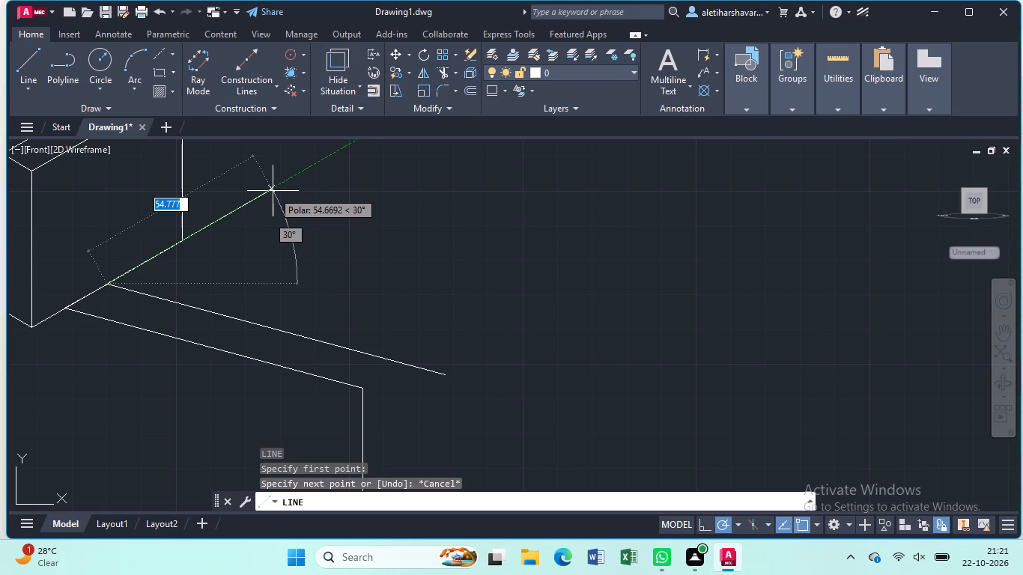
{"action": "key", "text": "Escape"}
Undo the lines drawn from the block's lower edge, including the 101-unit line at 345°, leaving only the block.
{"action": "key", "text": "ctrl+z"}
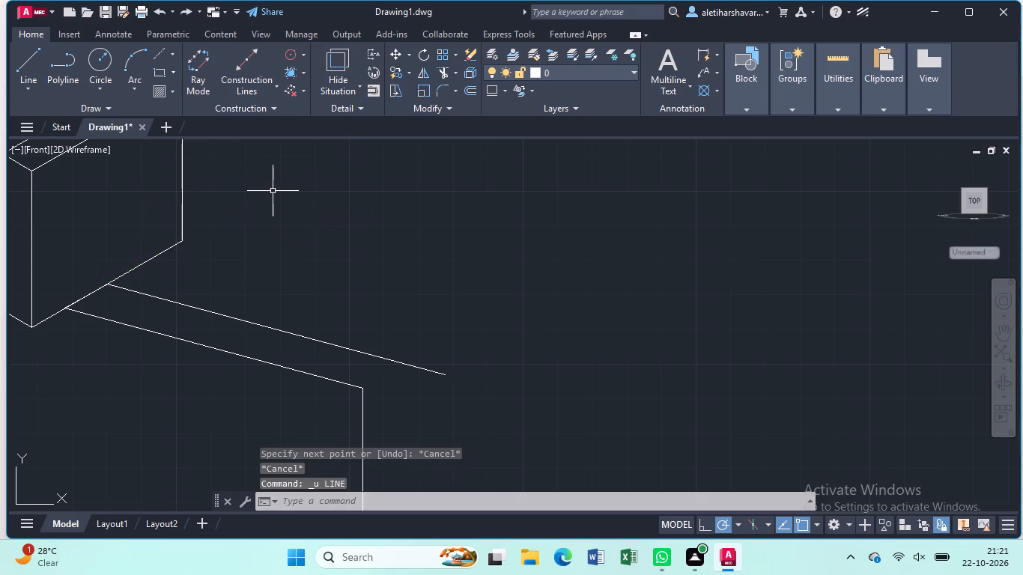
{"action": "key", "text": "ctrl+z"}
{"action": "key", "text": "ctrl+z"}
{"action": "key", "text": "ctrl+z"}
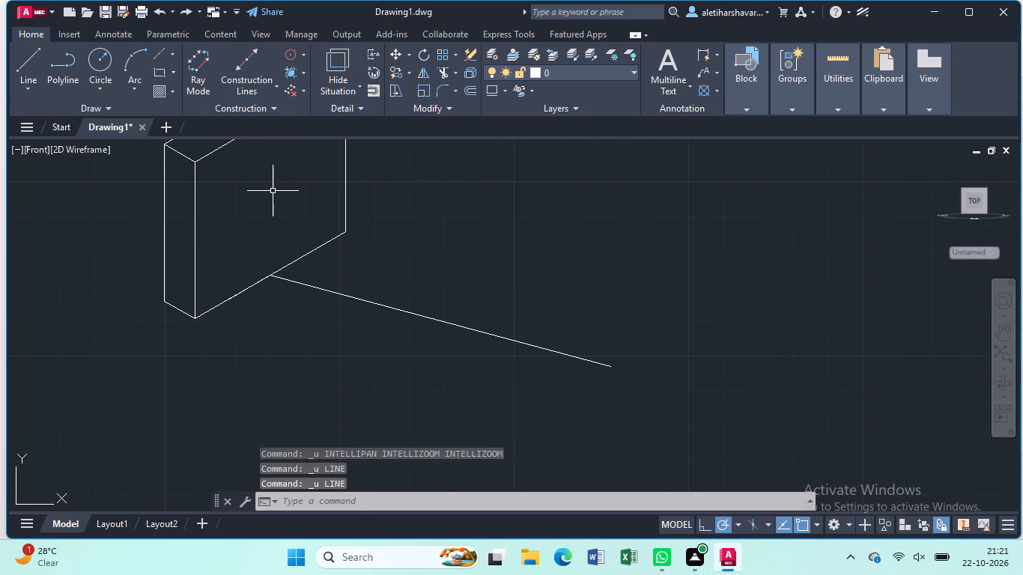
{"action": "key", "text": "ctrl+z"}
{"action": "key", "text": "ctrl+z"}
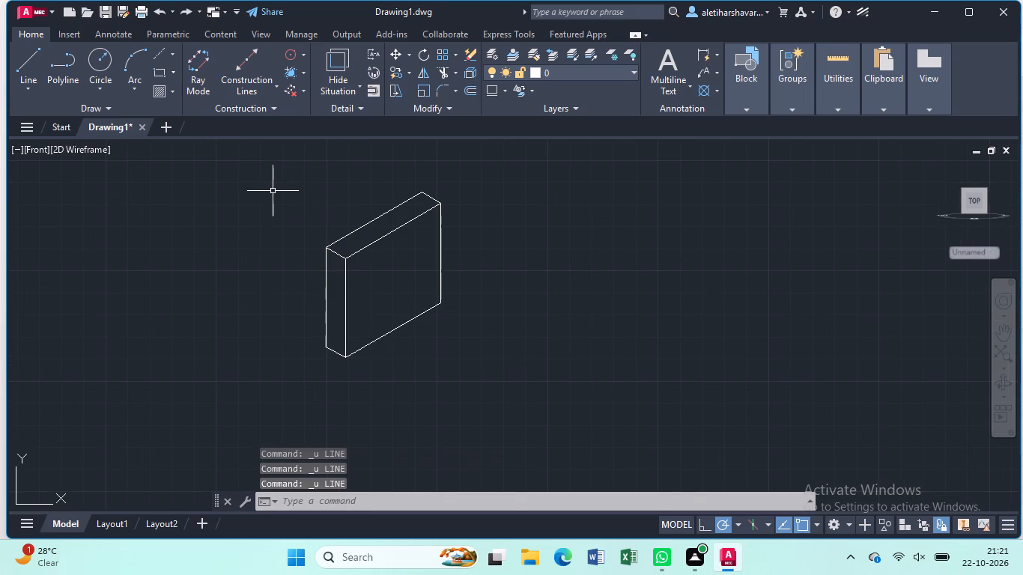
From the large face's upper-right corner, draw connected lines of 19 at 210° along the top edge, 101 at 330°, and 75 downward.
{"action": "key", "text": "l"}
{"action": "key", "text": "Return"}
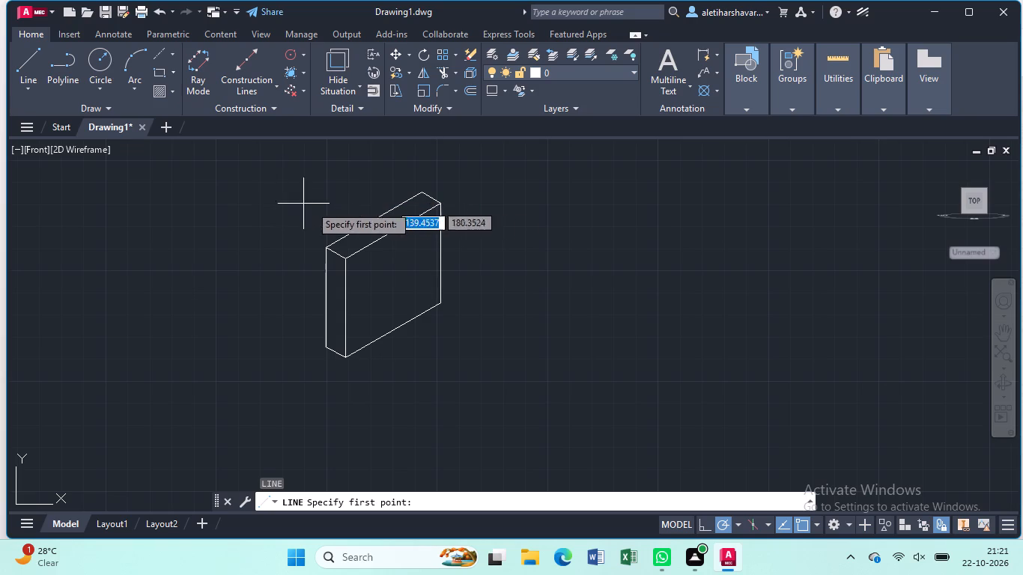
{"action": "left_click", "coordinate": [437, 207]}
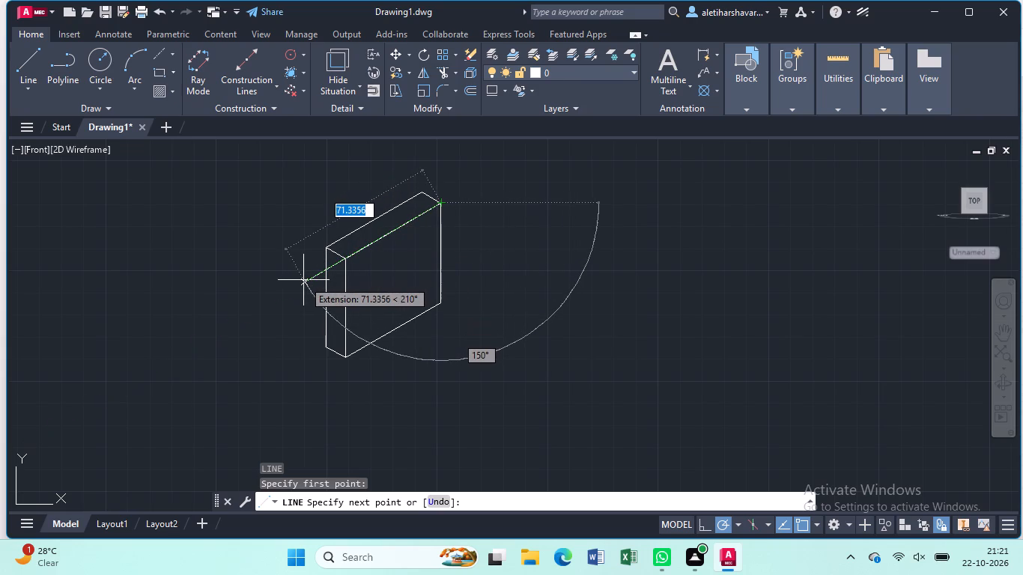
{"action": "key", "text": "1"}
{"action": "key", "text": "9"}
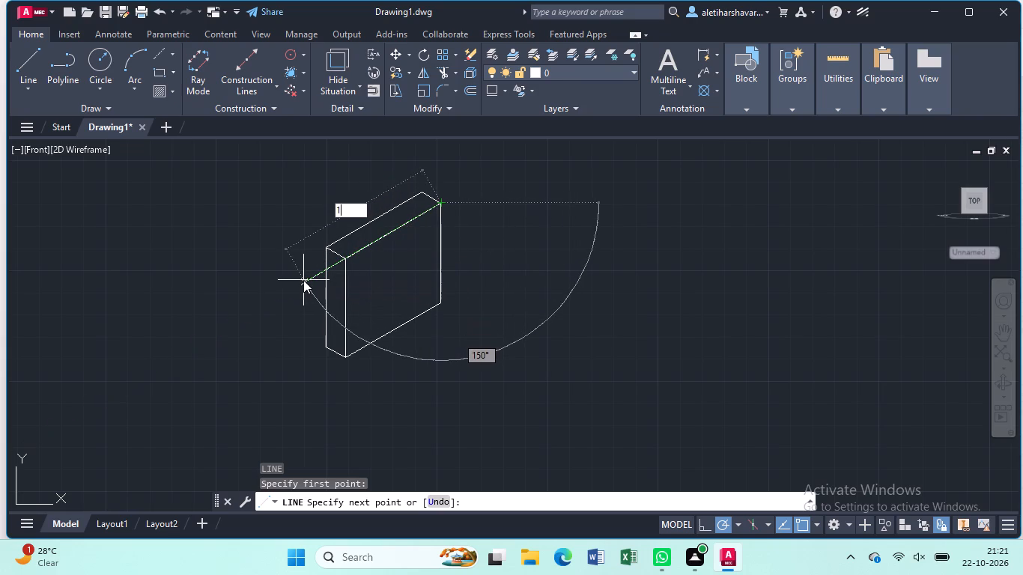
{"action": "key", "text": "Return"}
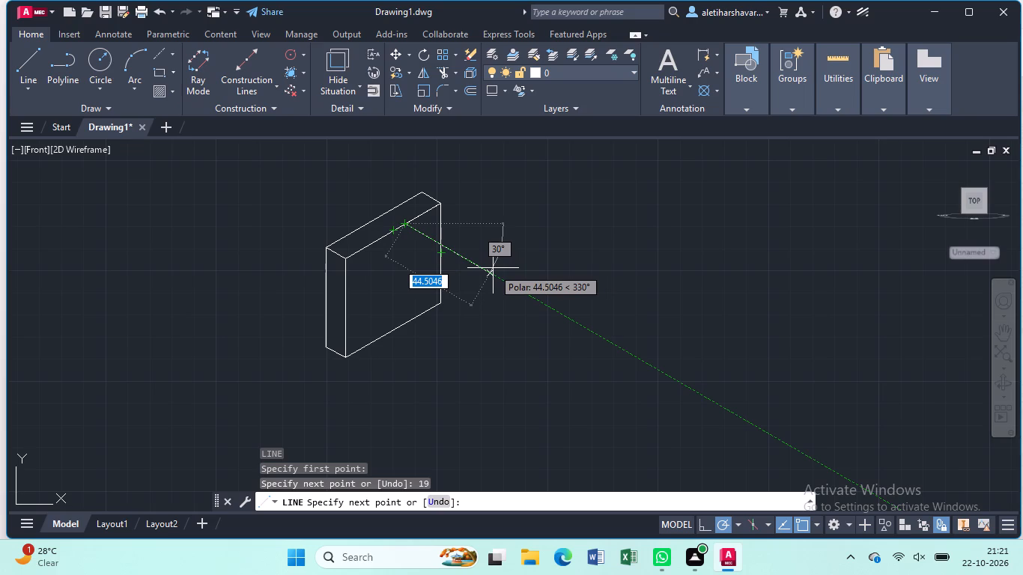
{"action": "type", "text": "11"}
{"action": "key", "text": "BackSpace"}
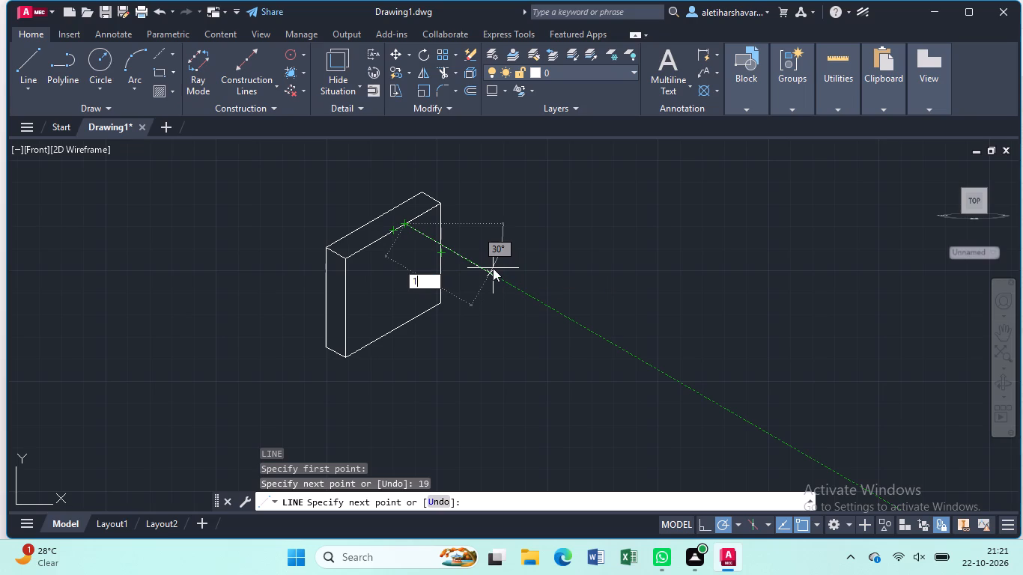
{"action": "type", "text": "01"}
{"action": "key", "text": "Return"}
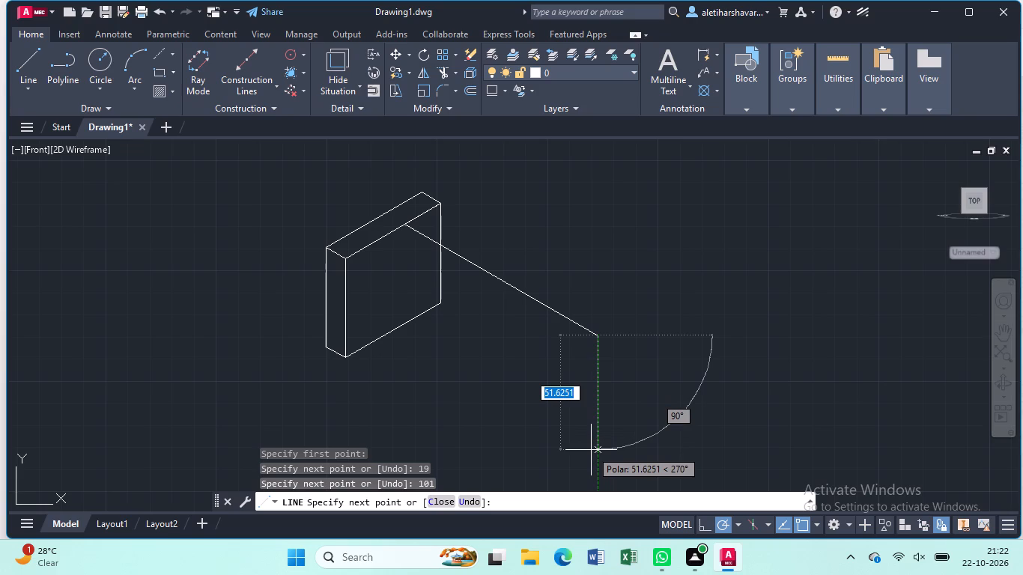
{"action": "key", "text": "7"}
{"action": "key", "text": "5"}
{"action": "key", "text": "Return"}
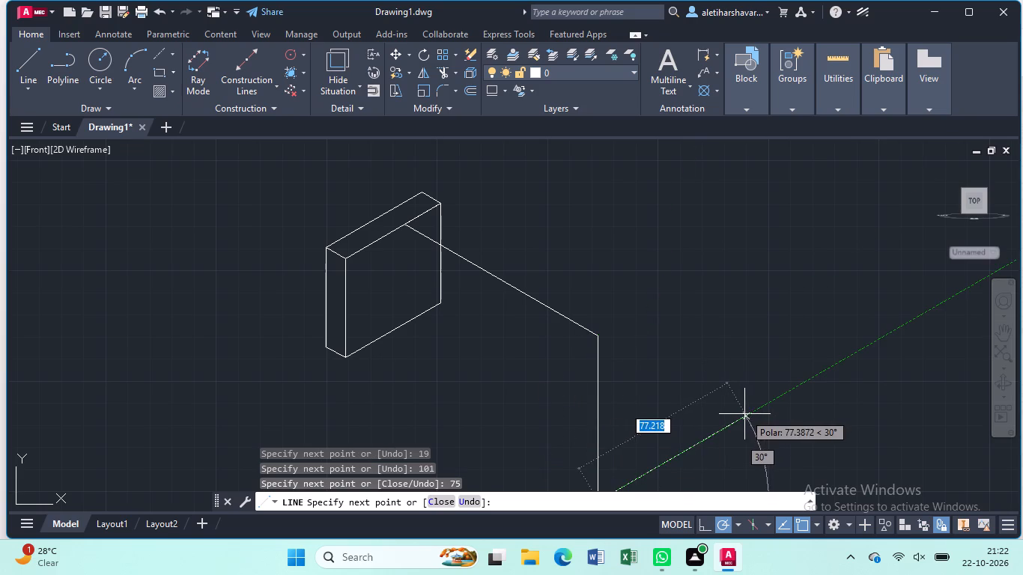
{"action": "middle_click_drag", "start_coordinate": [740, 419], "coordinate": [707, 267]}
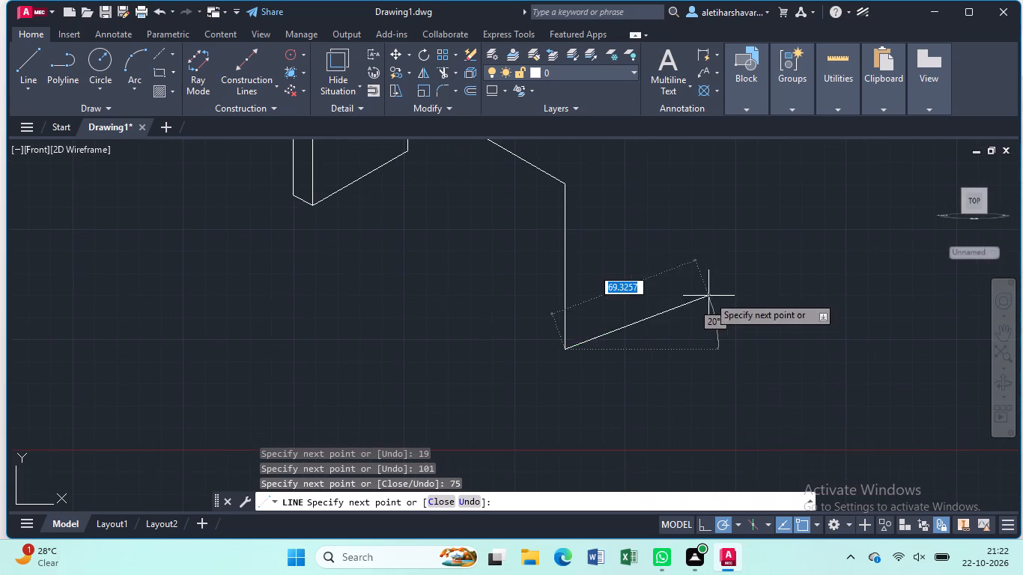
{"action": "key", "text": "Escape"}
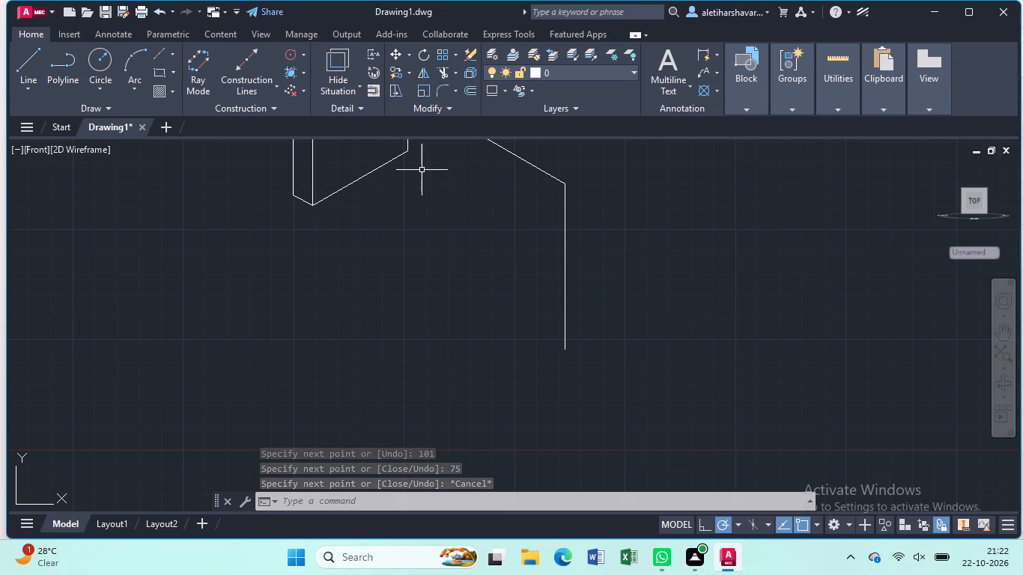
Draw a vertical line from the upper end of the 101-unit line down across the large face, past its lower edge.
{"action": "middle_click_drag", "start_coordinate": [423, 172], "coordinate": [377, 299]}
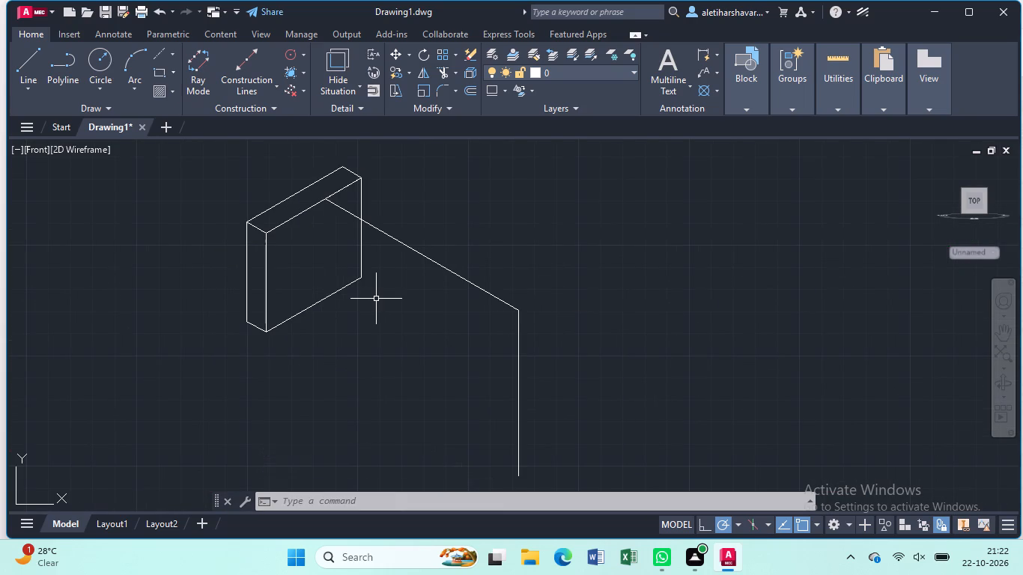
{"action": "key", "text": "l"}
{"action": "key", "text": "Return"}
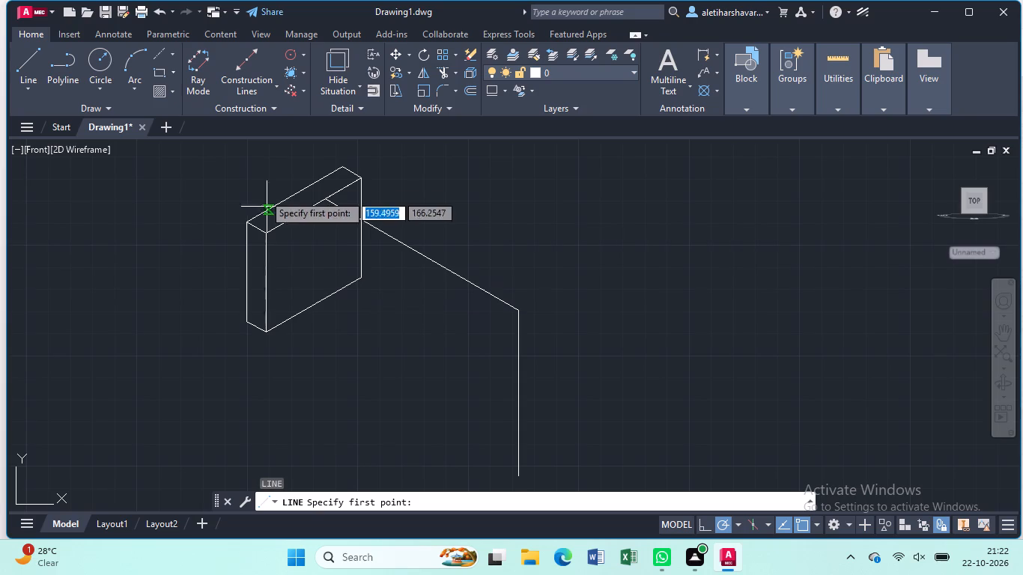
{"action": "left_click", "coordinate": [327, 195]}
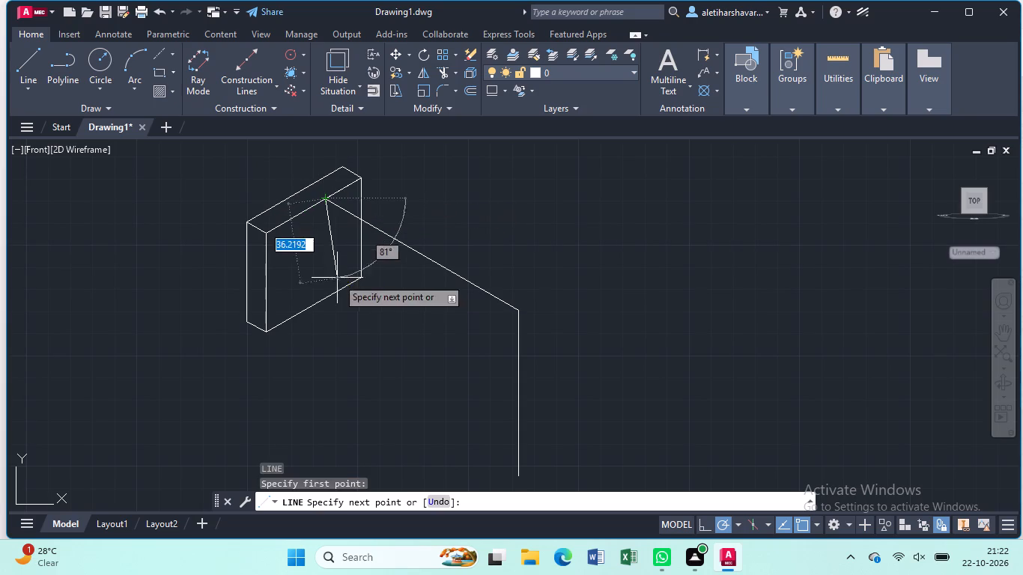
{"action": "left_click", "coordinate": [331, 317]}
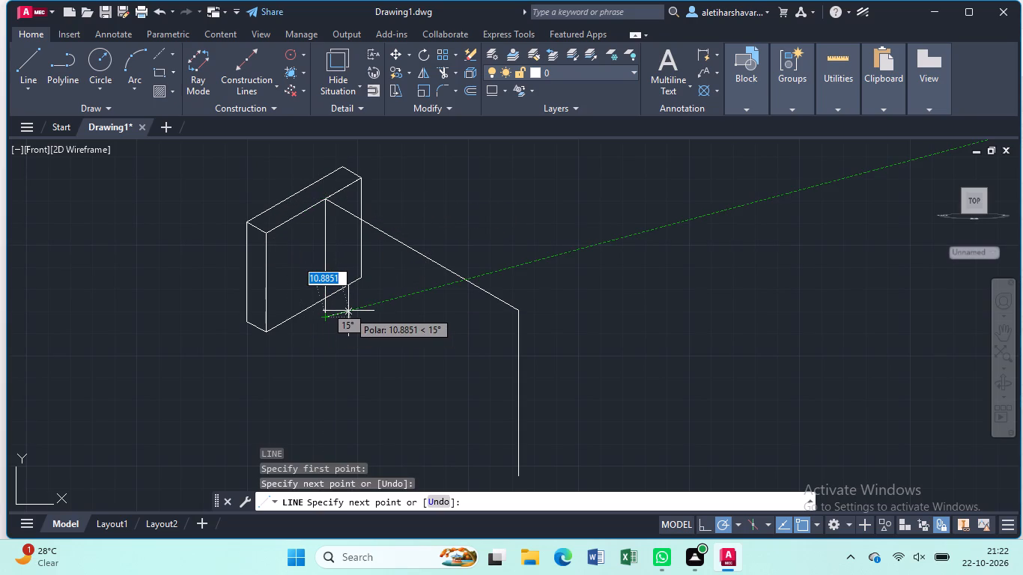
{"action": "key", "text": "Escape"}
Trim the part of the new vertical line that extends below the large face's lower edge.
{"action": "type", "text": "tr"}
{"action": "key", "text": "Return"}
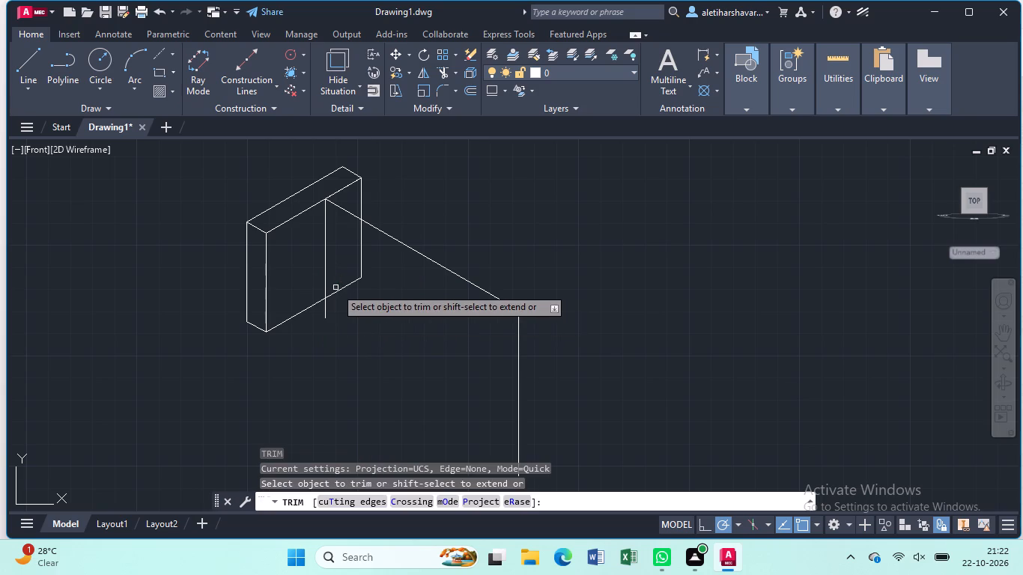
{"action": "left_click", "coordinate": [325, 316]}
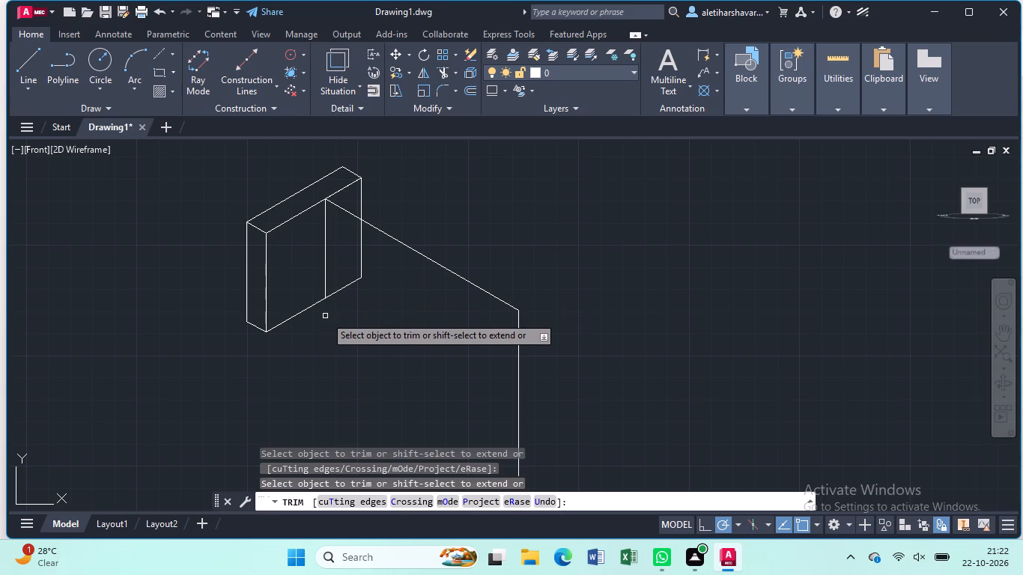
{"action": "key", "text": "Escape"}
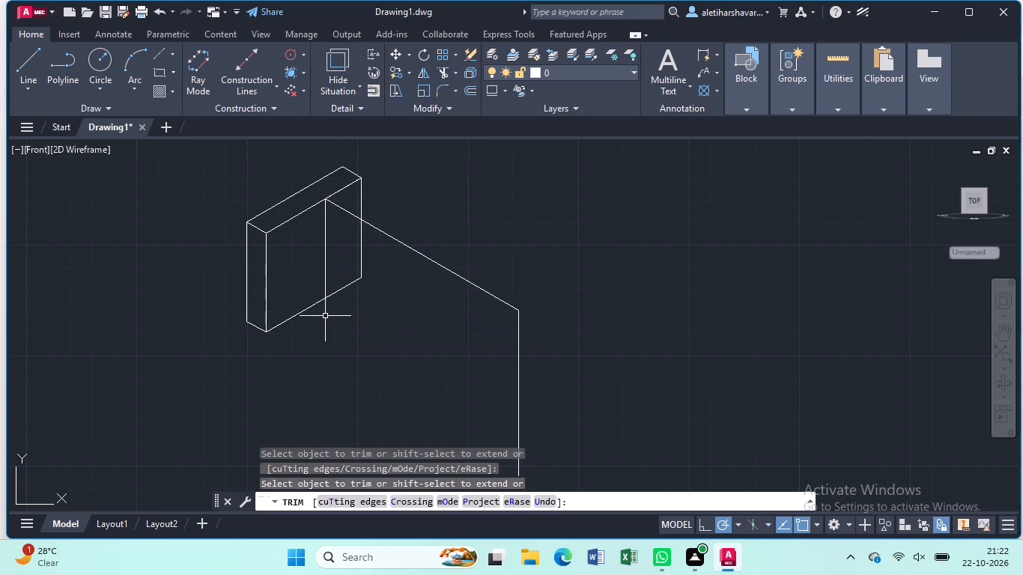
Start drawing another line for the part's isometric outline.
{"action": "key", "text": "l"}
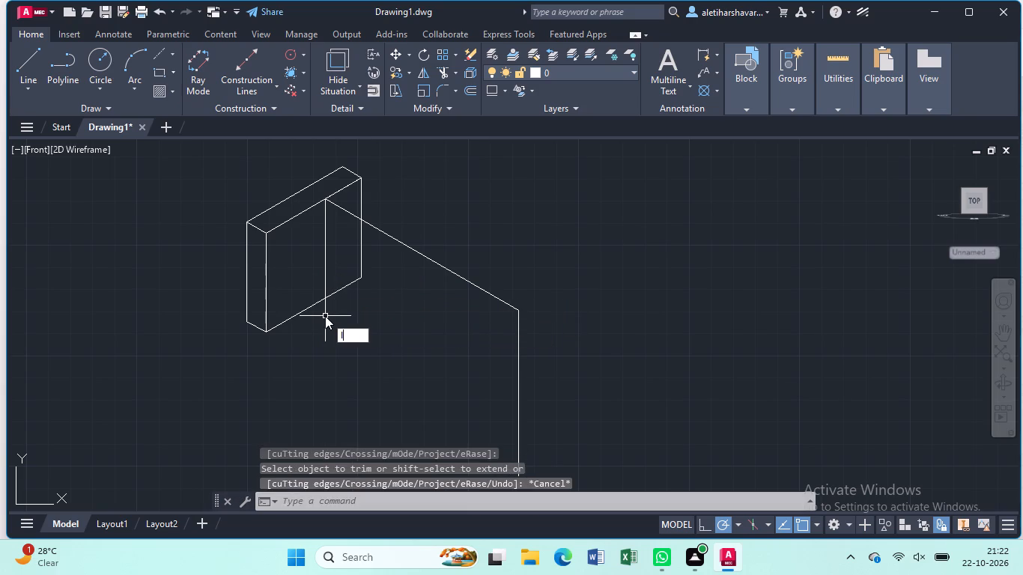
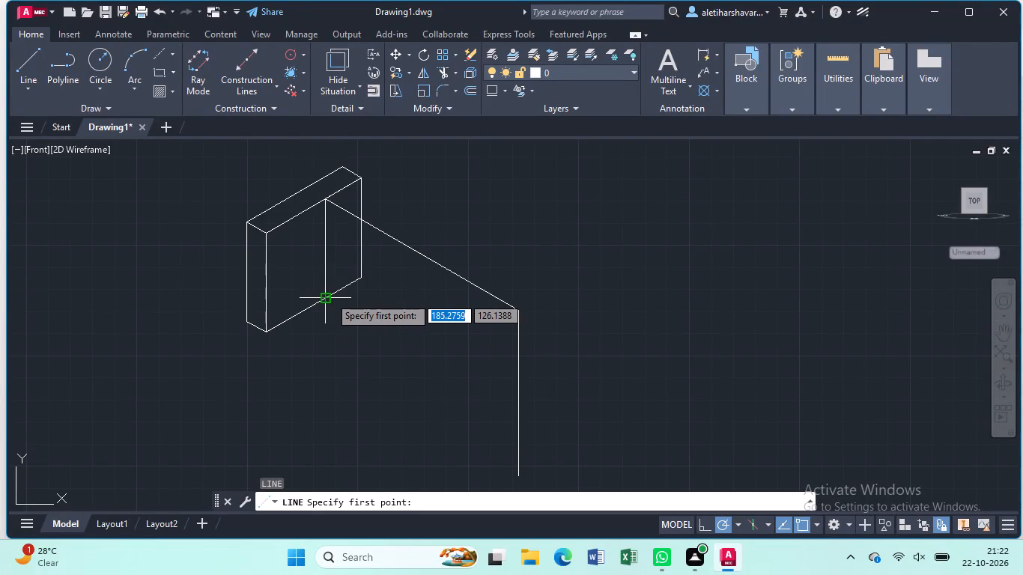
From the lower end of the large face's inner vertical line, draw connected lines of 19 at 30°, 89 at 330°, and about 50 downward.
{"action": "left_click", "coordinate": [330, 296]}
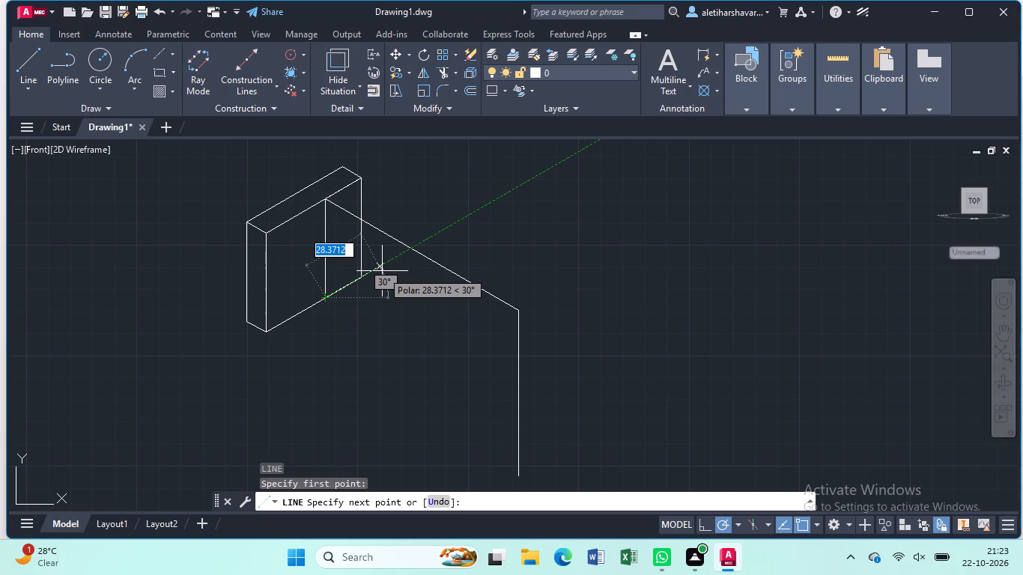
{"action": "type", "text": "19"}
{"action": "key", "text": "Return"}
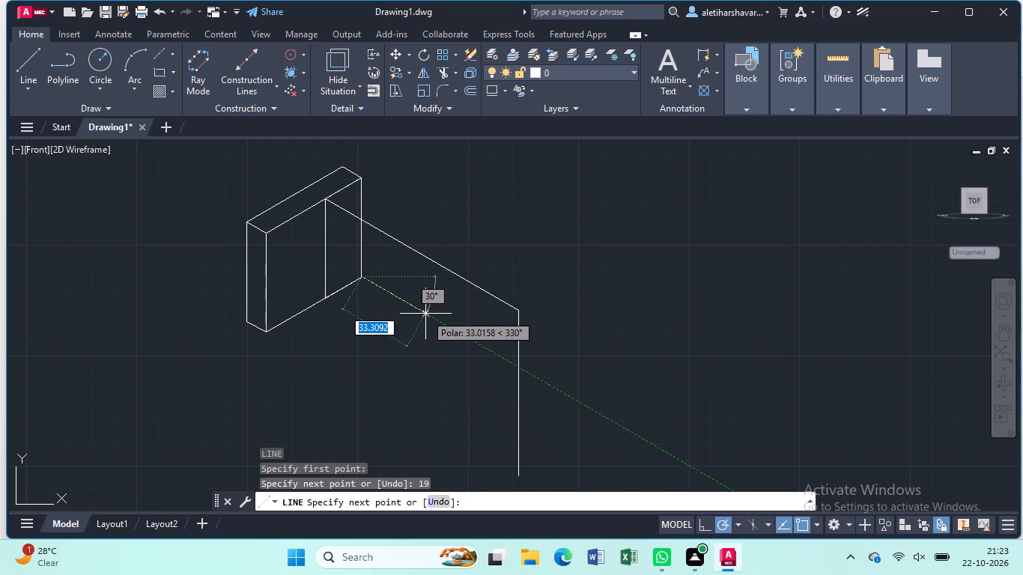
{"action": "type", "text": "89"}
{"action": "key", "text": "Return"}
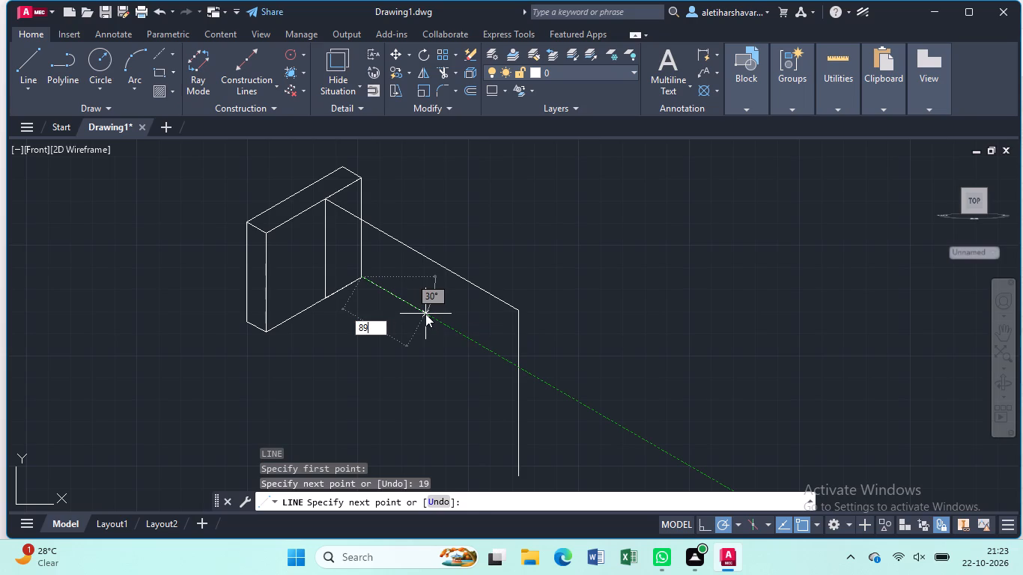
{"action": "left_click", "coordinate": [533, 487]}
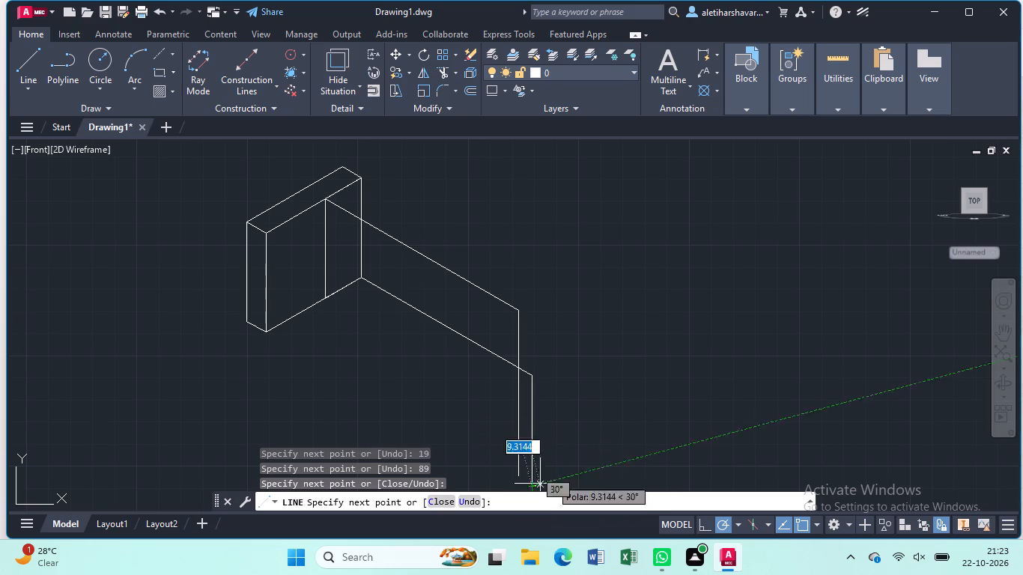
{"action": "key", "text": "Escape"}
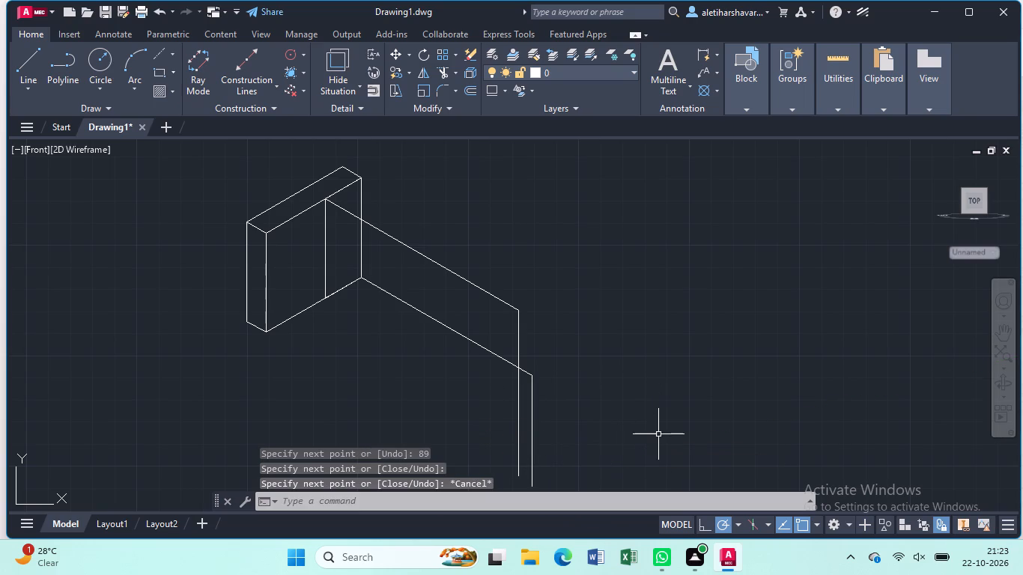
From the same lower point, draw connected lines of 19 at 210° along the bottom edge, 89 at 330°, and about 52 downward.
{"action": "key", "text": "l"}
{"action": "key", "text": "Return"}
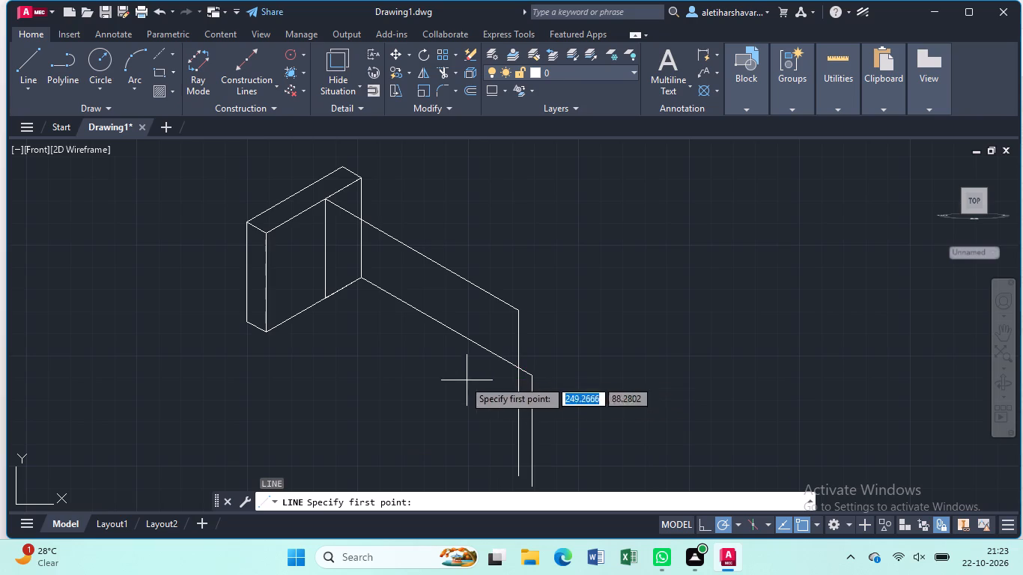
{"action": "left_click", "coordinate": [330, 299]}
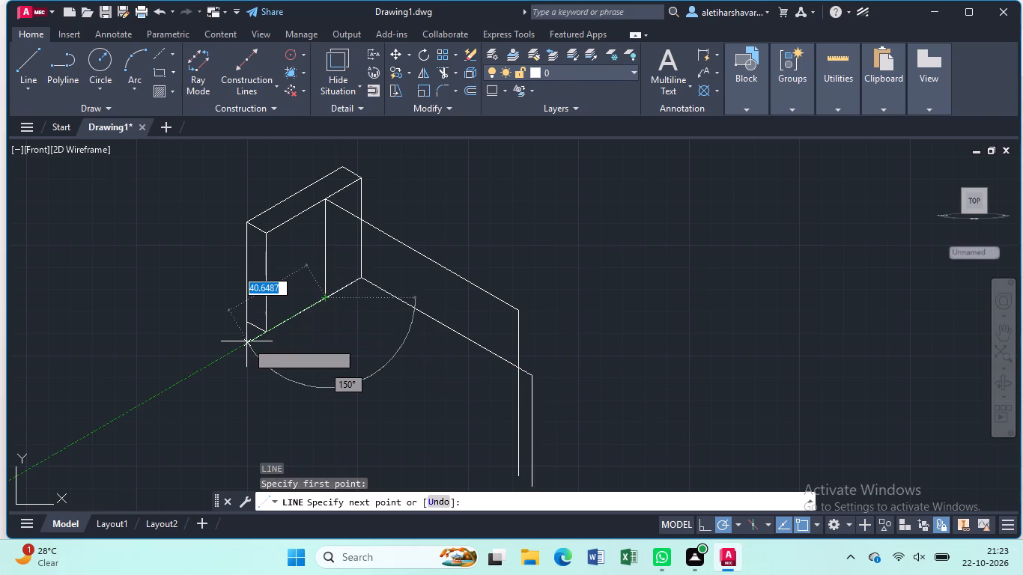
{"action": "key", "text": "1"}
{"action": "key", "text": "9"}
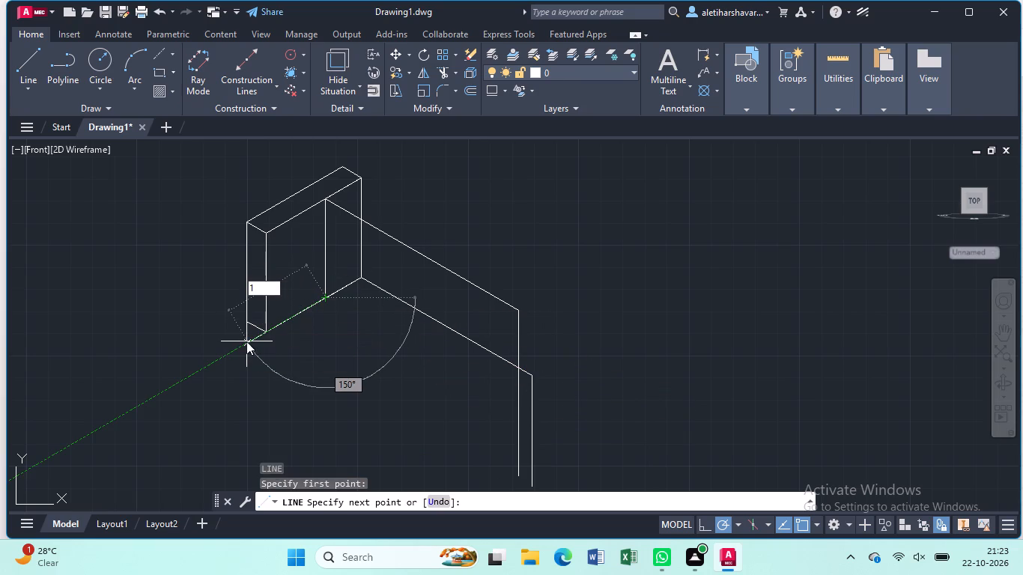
{"action": "key", "text": "Return"}
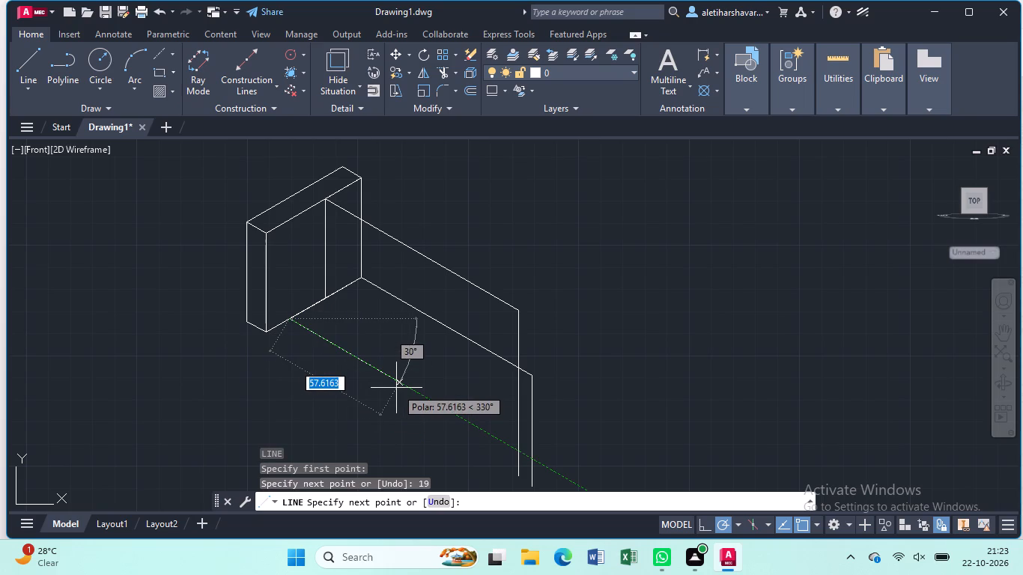
{"action": "type", "text": "89"}
{"action": "key", "text": "Return"}
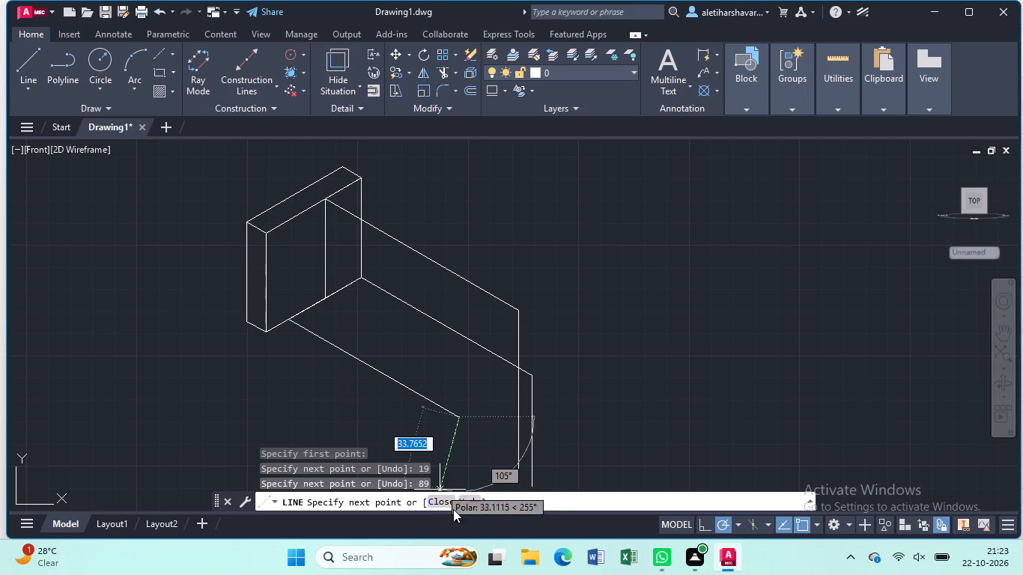
{"action": "middle_click_drag", "start_coordinate": [461, 401], "coordinate": [461, 395]}
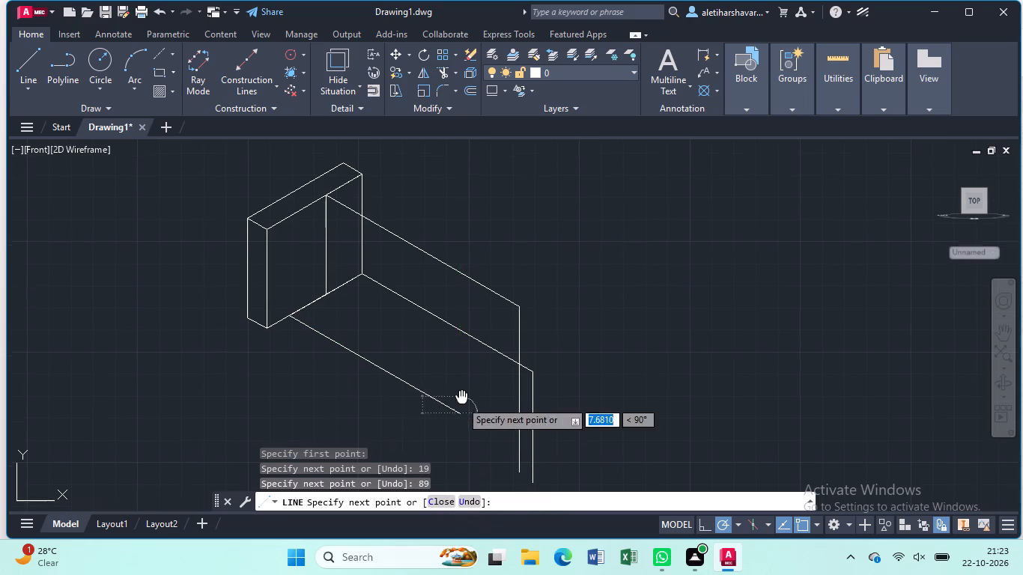
{"action": "middle_click_drag", "start_coordinate": [461, 395], "coordinate": [458, 374]}
{"action": "middle_click_drag", "start_coordinate": [497, 237], "coordinate": [466, 255]}
{"action": "middle_click_drag", "start_coordinate": [410, 405], "coordinate": [402, 254]}
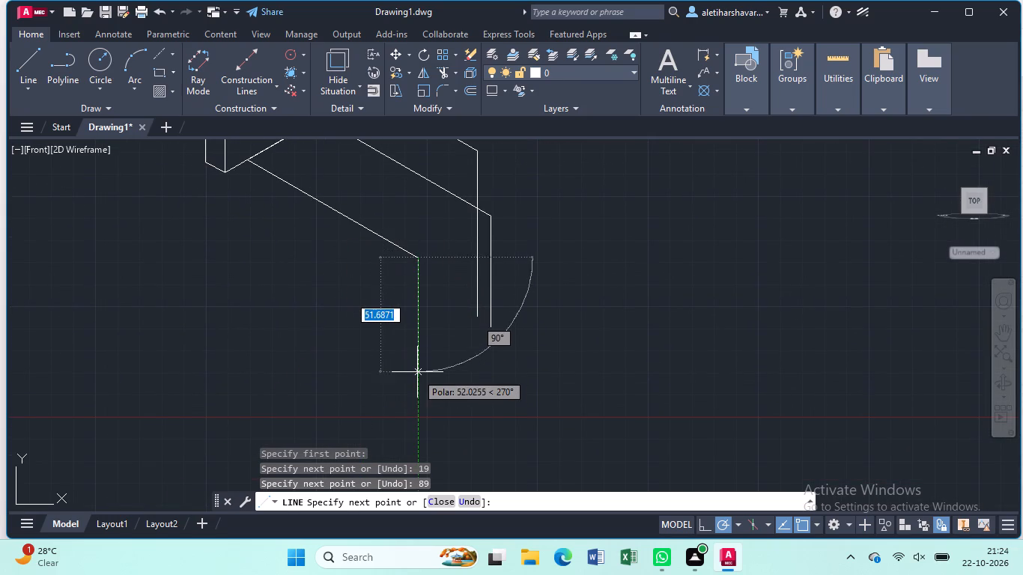
{"action": "left_click", "coordinate": [419, 371]}
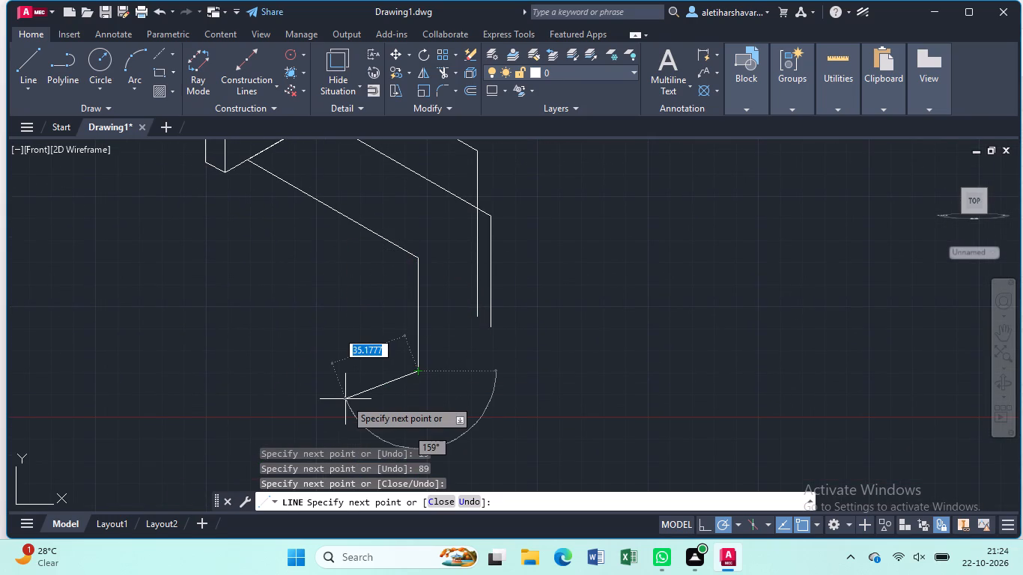
{"action": "key", "text": "Escape"}
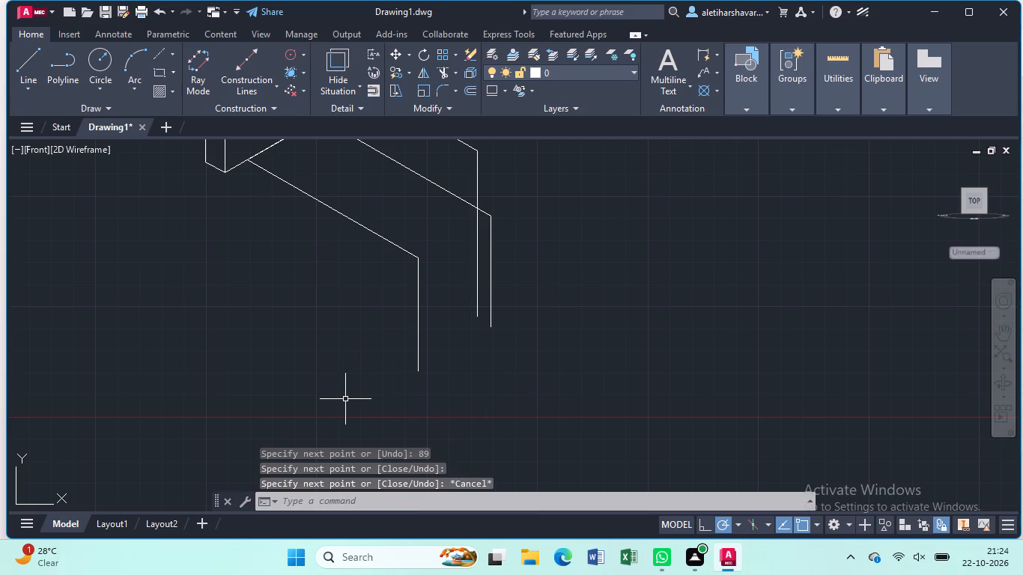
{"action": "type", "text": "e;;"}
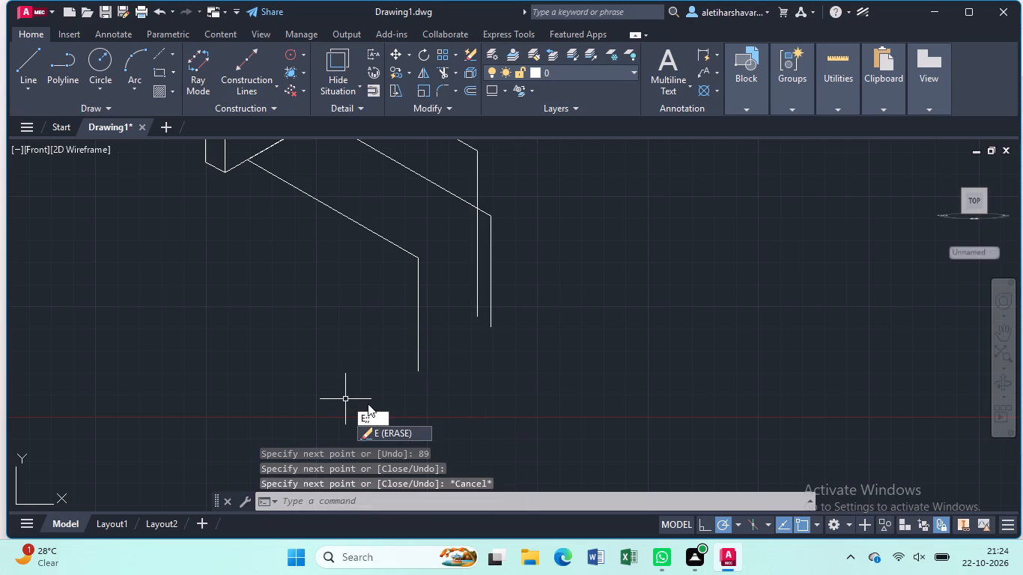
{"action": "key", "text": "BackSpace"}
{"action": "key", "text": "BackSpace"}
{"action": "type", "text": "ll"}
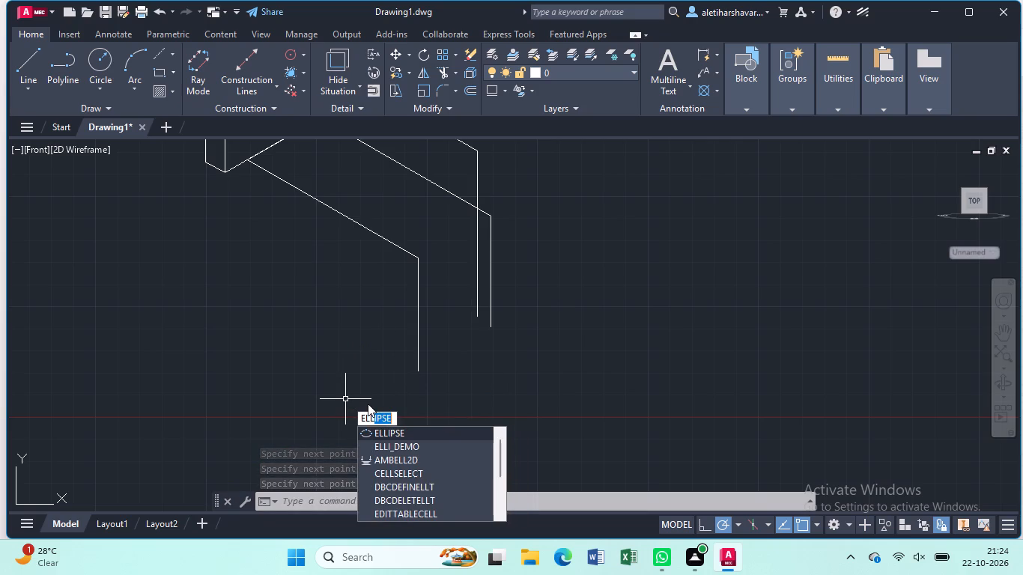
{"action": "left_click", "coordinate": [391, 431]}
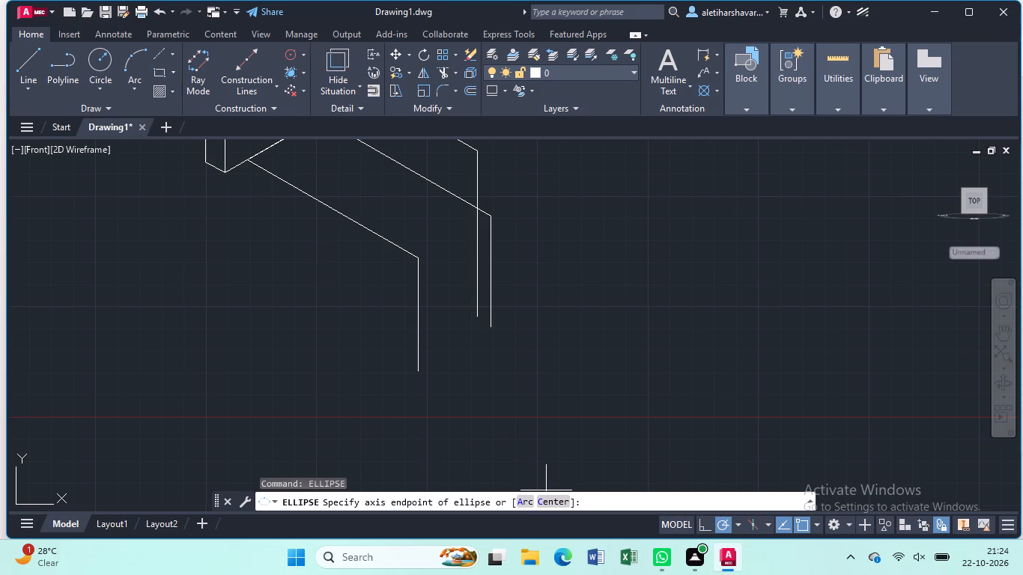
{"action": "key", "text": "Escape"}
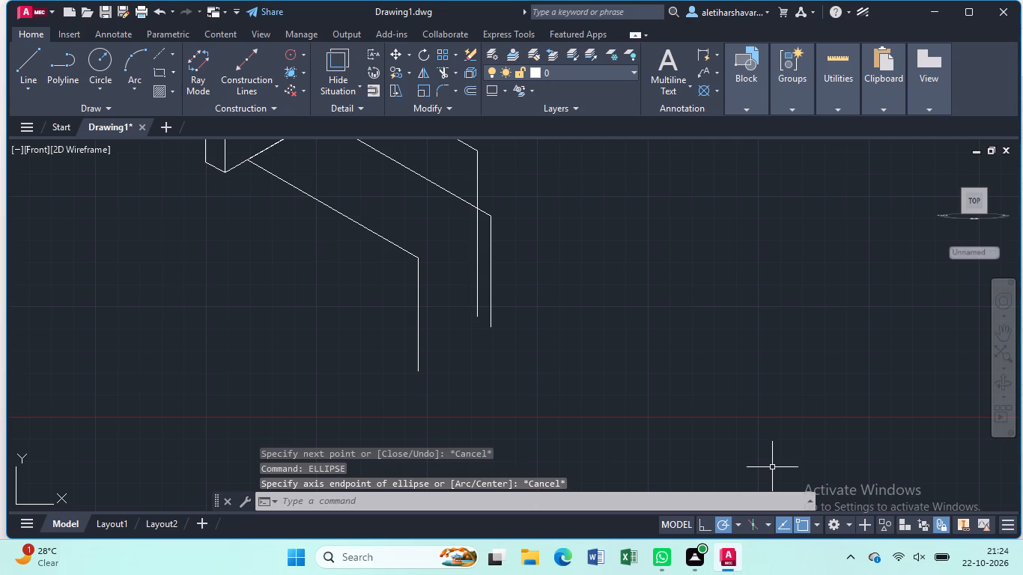
Turn on isometric drafting with the left isoplane.
{"action": "left_click", "coordinate": [757, 526]}
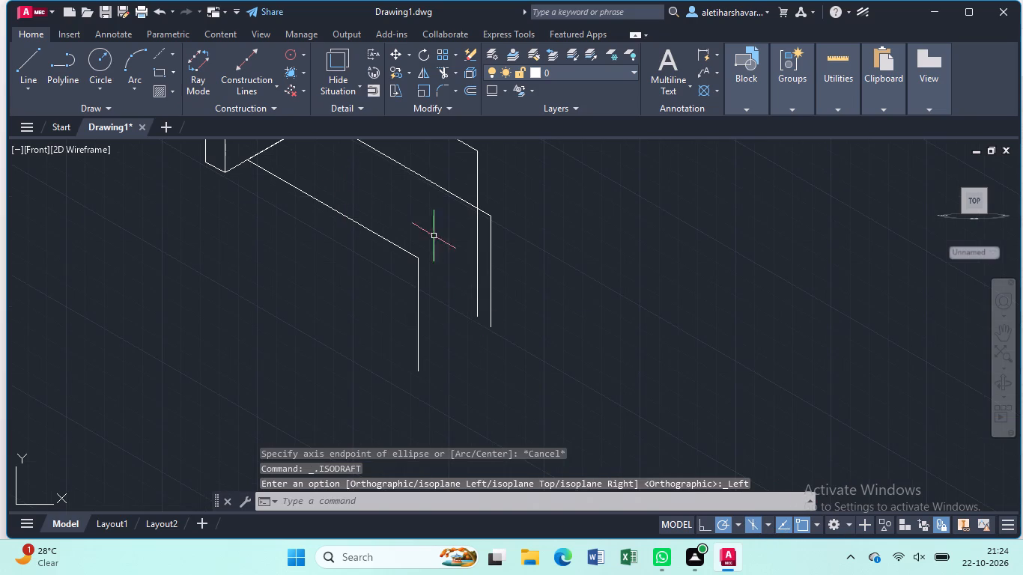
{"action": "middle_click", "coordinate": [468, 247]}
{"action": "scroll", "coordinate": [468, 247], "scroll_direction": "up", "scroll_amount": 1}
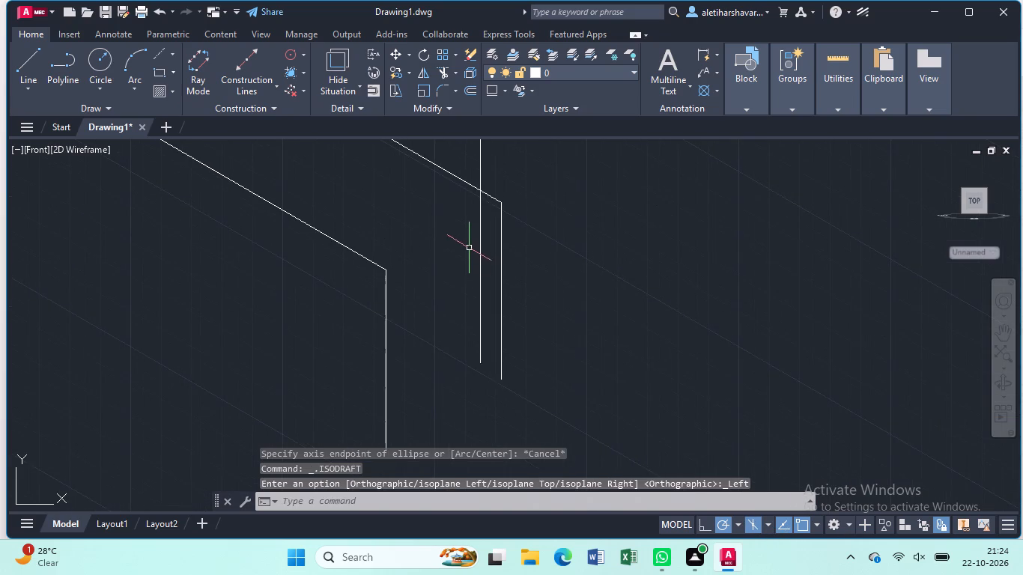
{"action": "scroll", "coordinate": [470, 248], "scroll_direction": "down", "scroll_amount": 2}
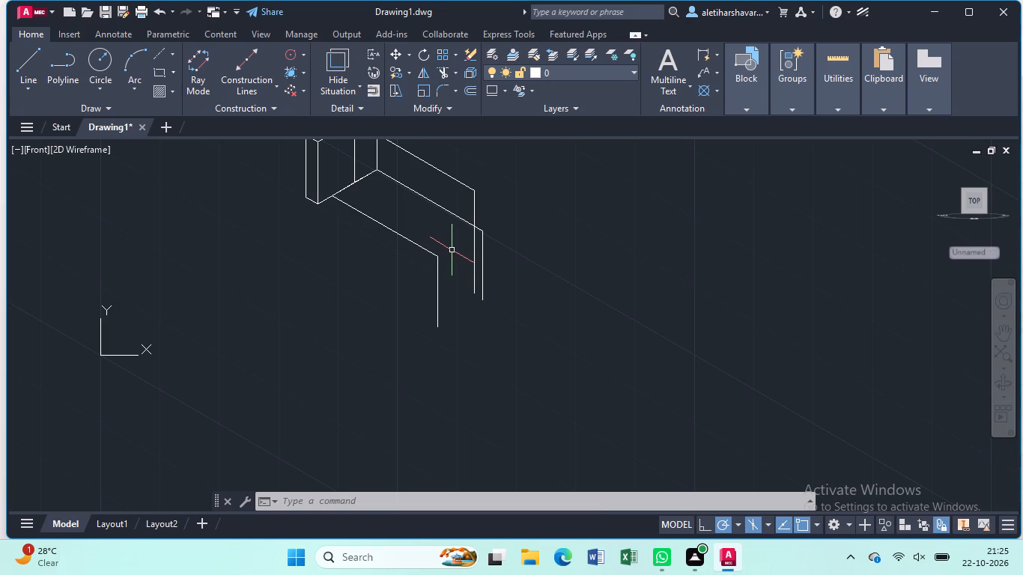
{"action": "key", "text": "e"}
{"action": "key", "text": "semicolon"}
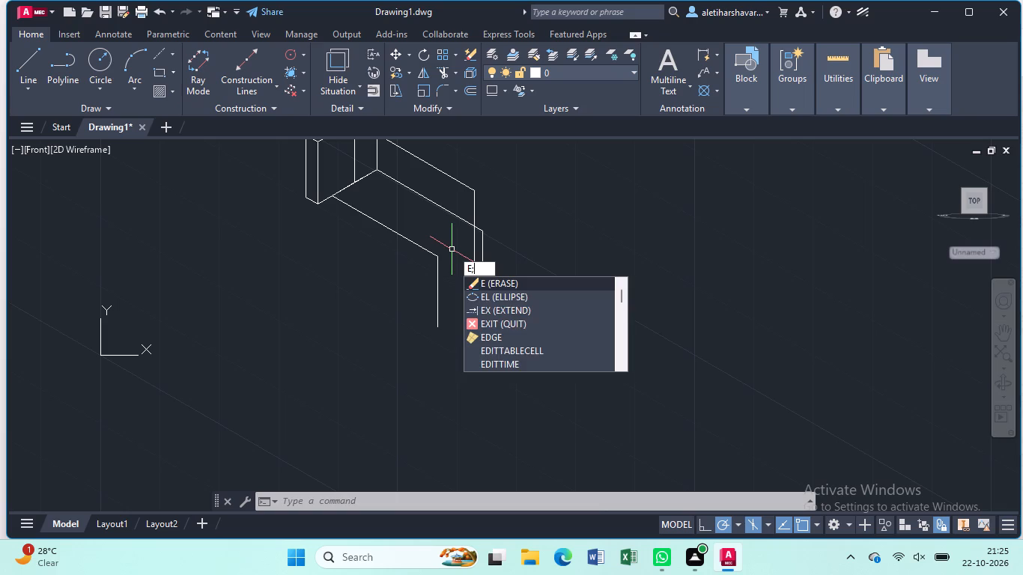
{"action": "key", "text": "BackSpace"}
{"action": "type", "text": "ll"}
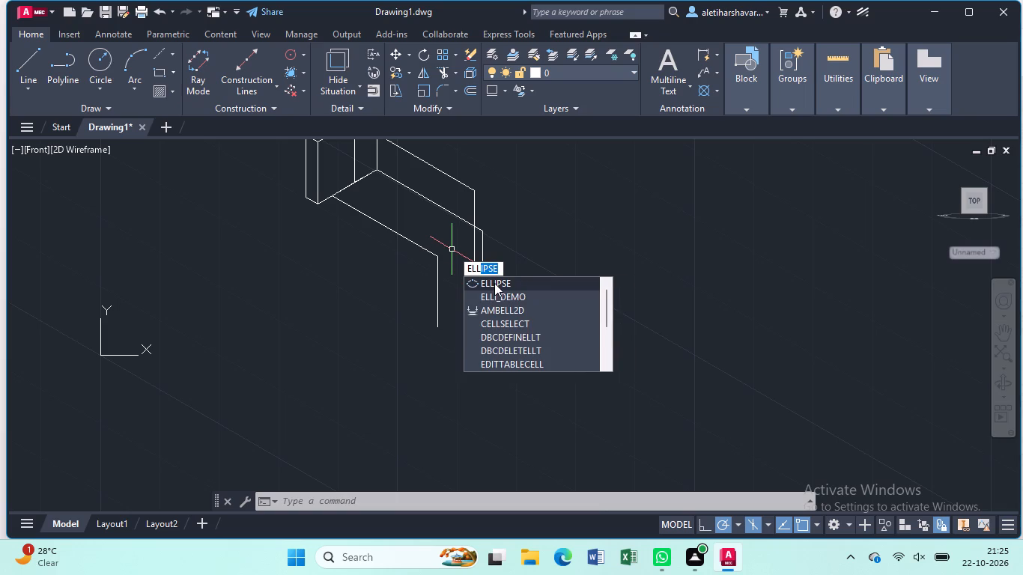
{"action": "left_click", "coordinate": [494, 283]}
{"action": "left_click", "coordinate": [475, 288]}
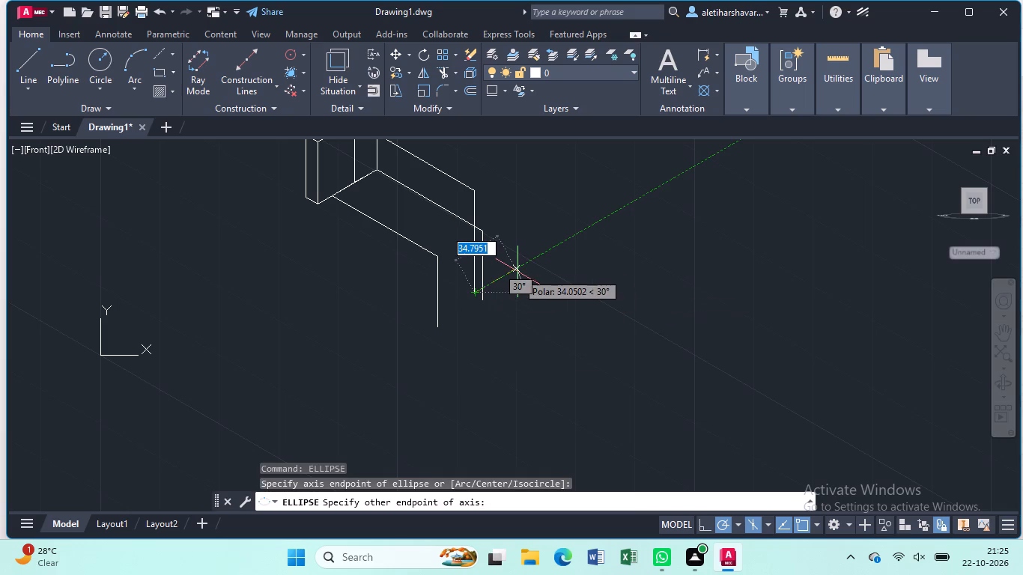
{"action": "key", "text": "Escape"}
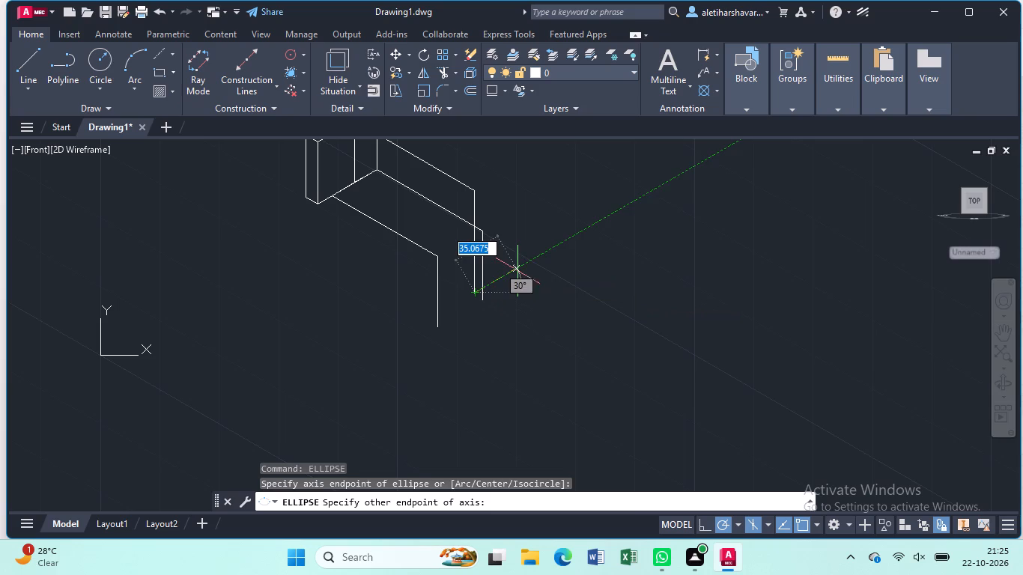
Draw an isocircle of radius 19 on the right isoplane, centred on the lower end of the 75-unit vertical line.
{"action": "type", "text": "ell"}
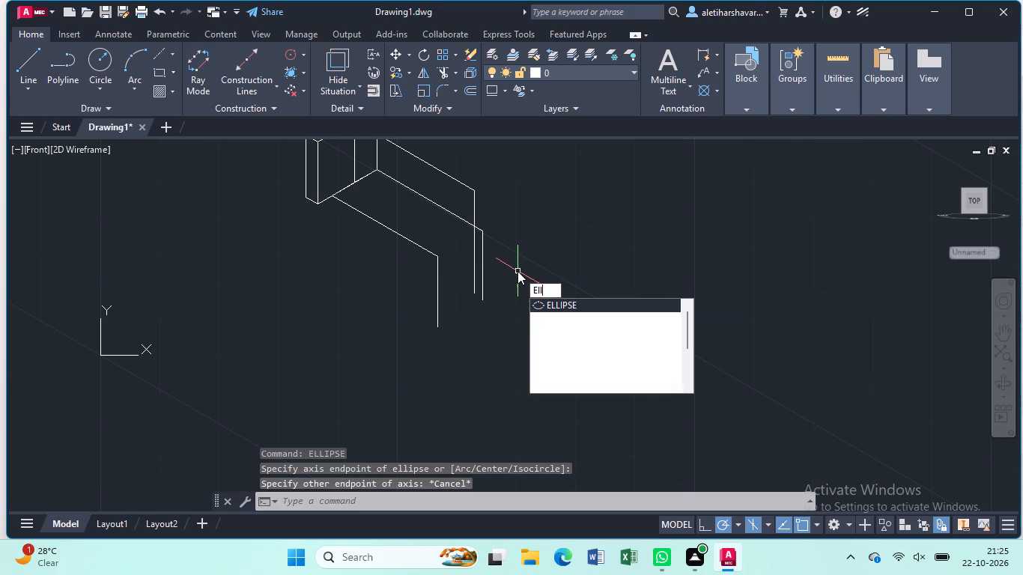
{"action": "left_click", "coordinate": [559, 305]}
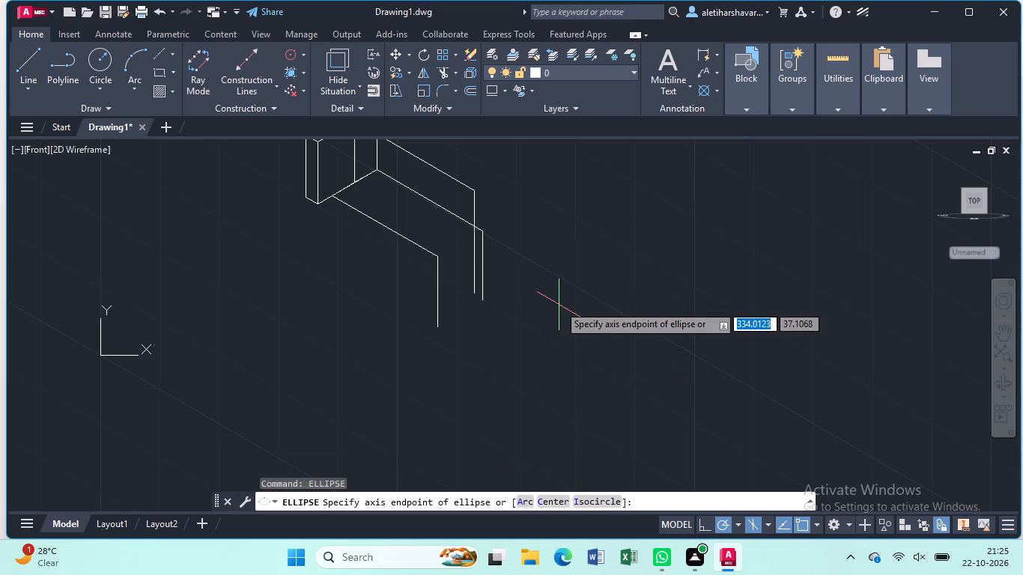
{"action": "left_click", "coordinate": [601, 501]}
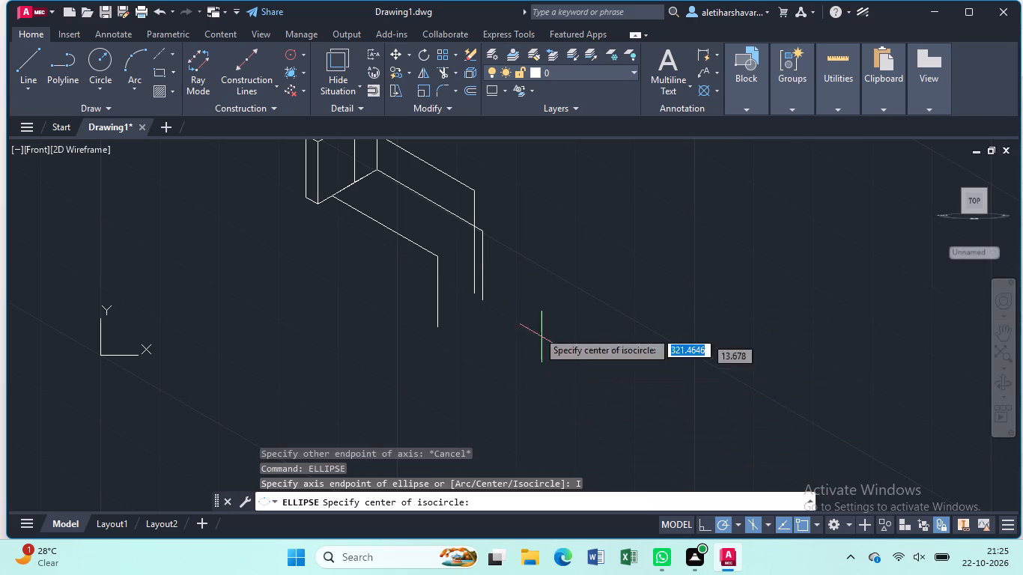
{"action": "left_click", "coordinate": [476, 292]}
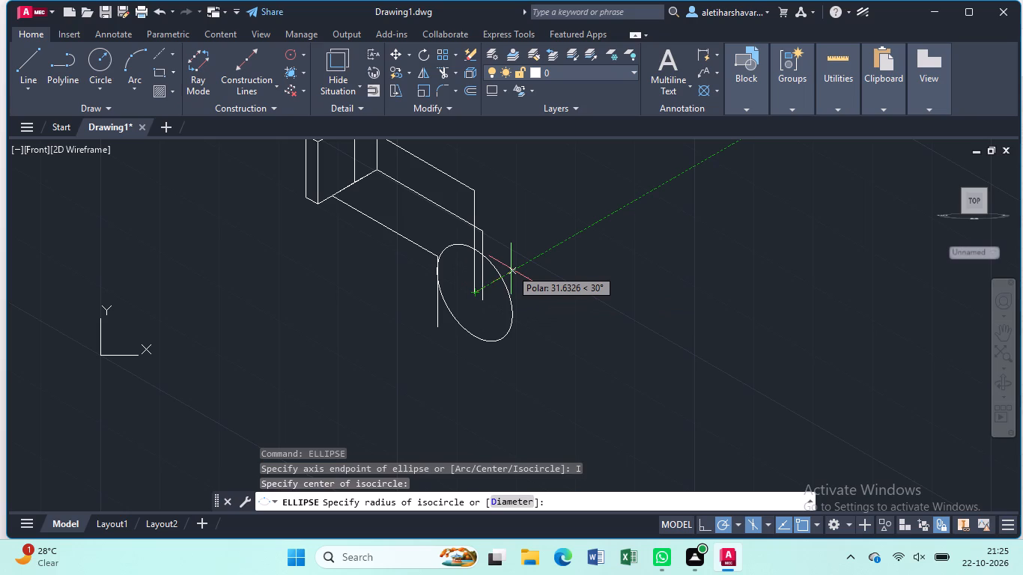
{"action": "key", "text": "F5"}
{"action": "key", "text": "F5"}
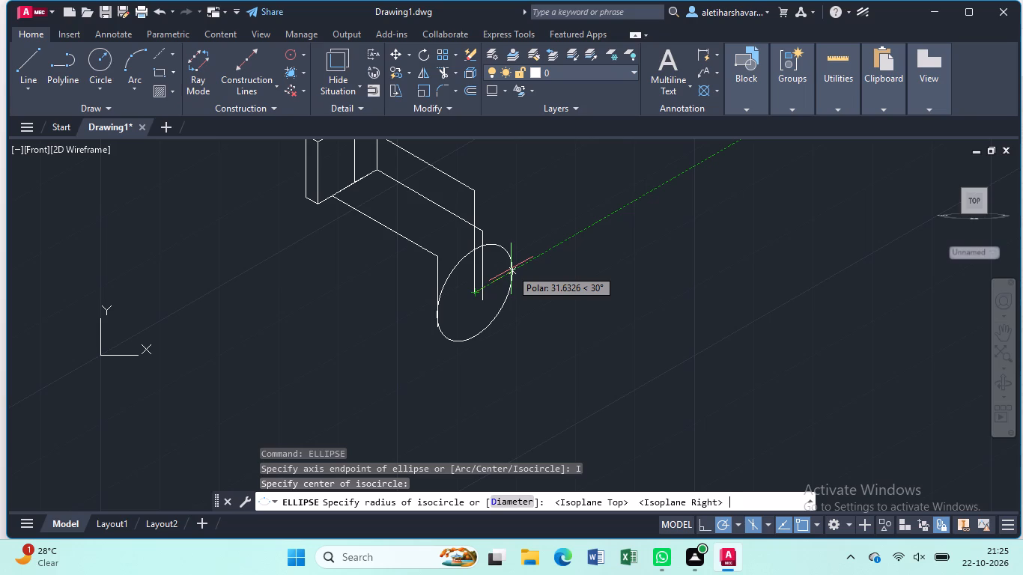
{"action": "key", "text": "1"}
{"action": "key", "text": "9"}
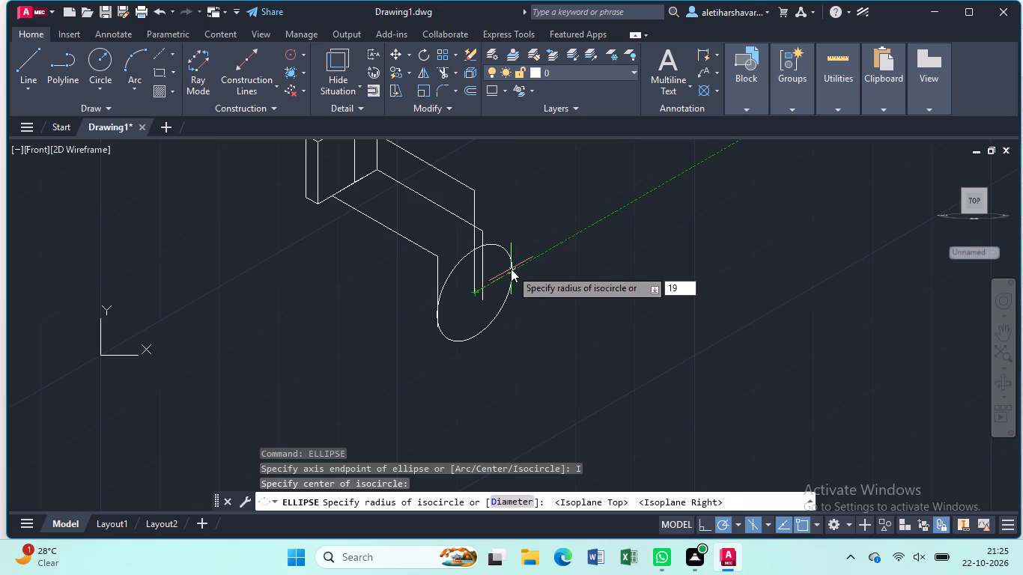
{"action": "key", "text": "Return"}
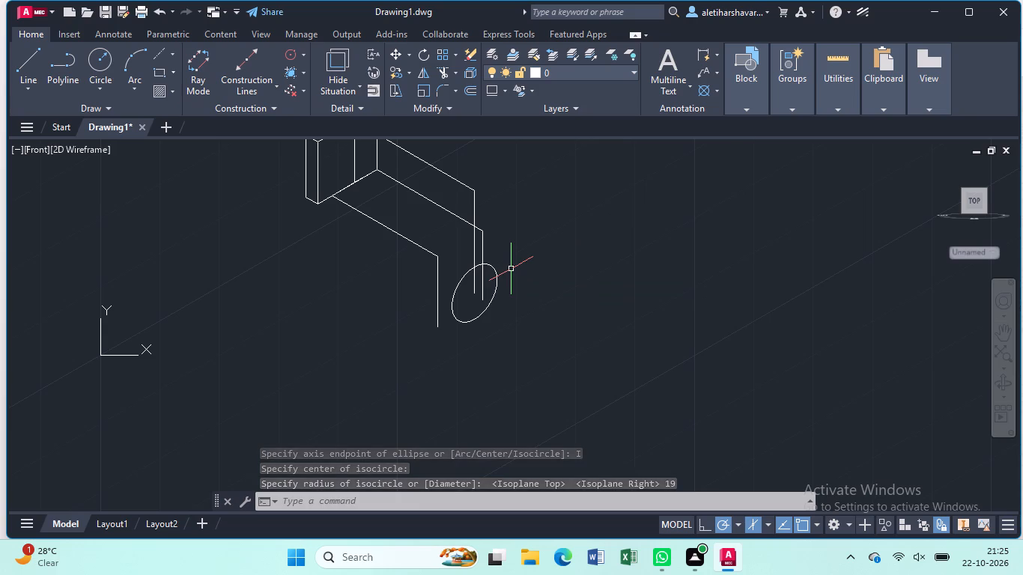
Draw an isocircle of radius 8 concentric with the radius 19 isocircle on the right isoplane.
{"action": "key", "text": "Return"}
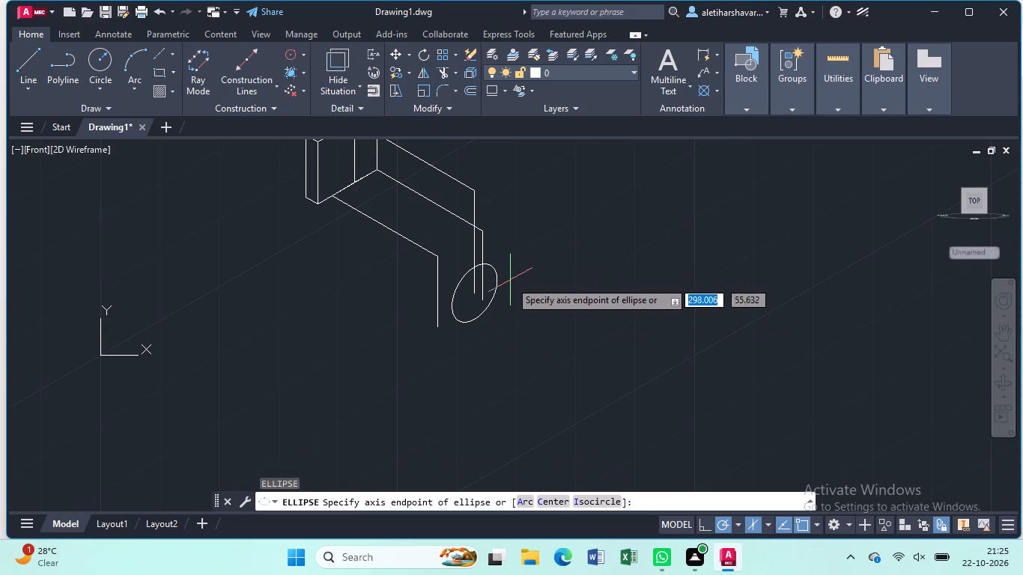
{"action": "left_click", "coordinate": [595, 503]}
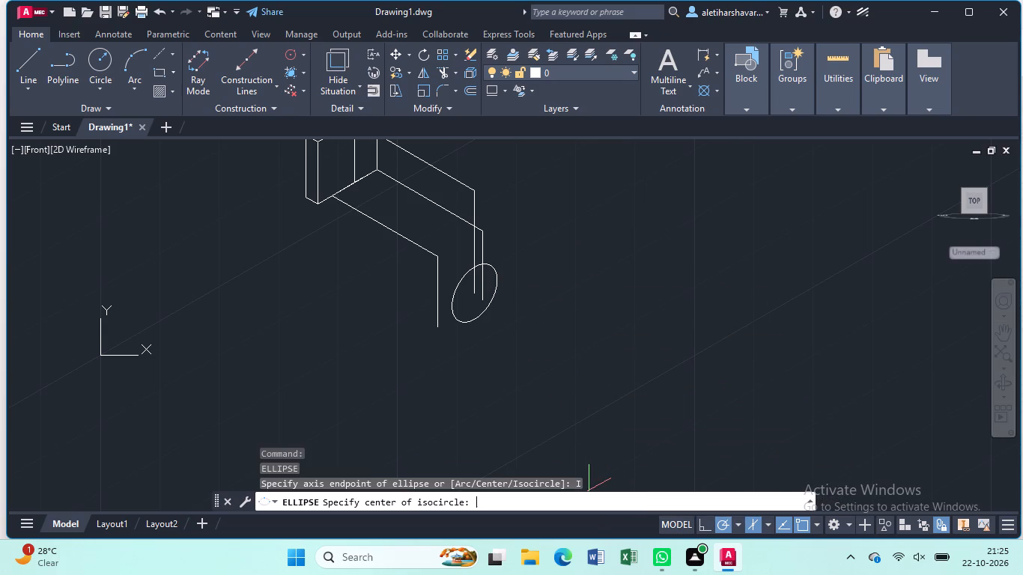
{"action": "left_click", "coordinate": [478, 292]}
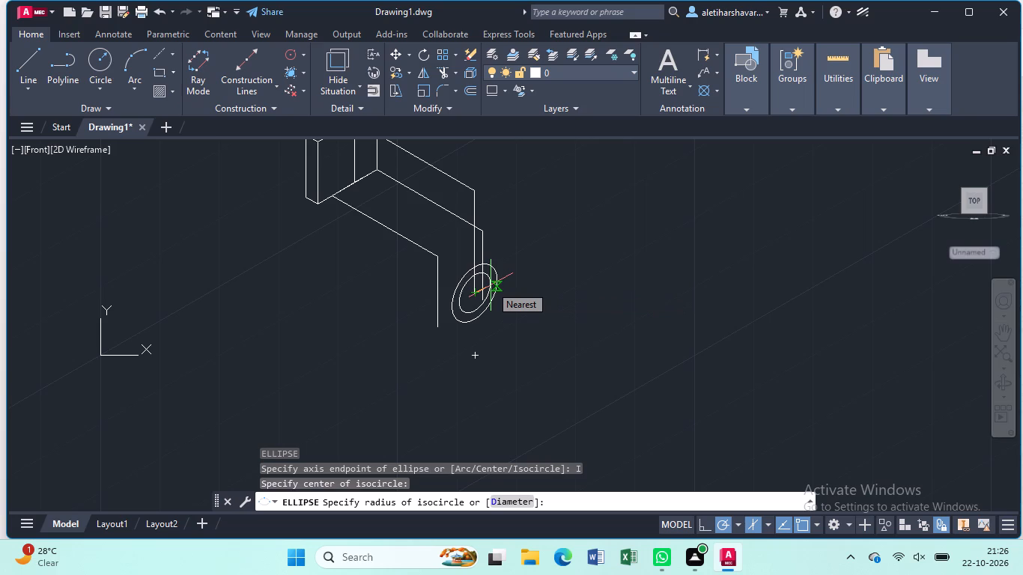
{"action": "key", "text": "8"}
{"action": "key", "text": "Return"}
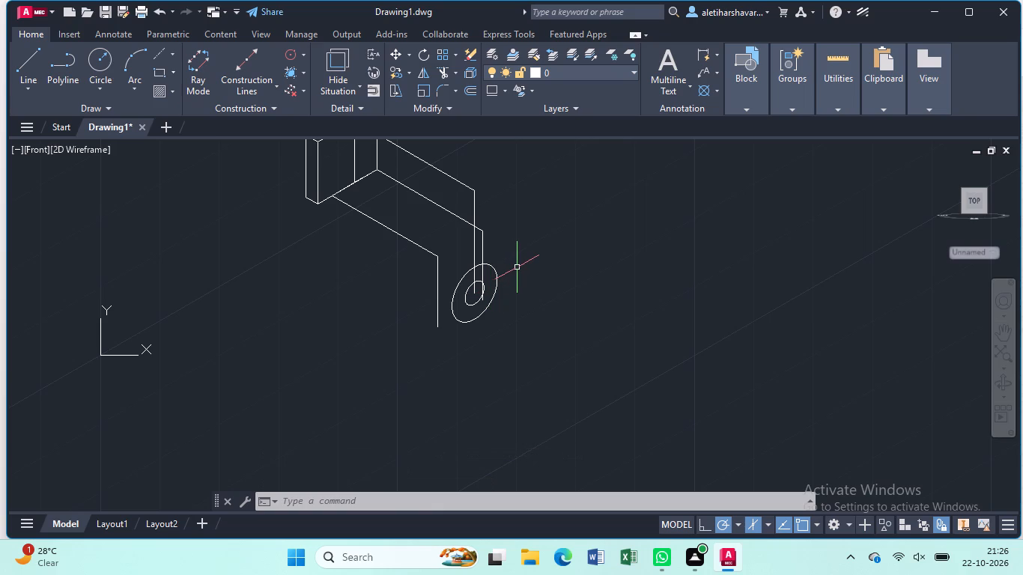
Trim away the part of the off-centre vertical arm line that runs inside the radius 19 isocircle.
{"action": "type", "text": "tr"}
{"action": "key", "text": "Return"}
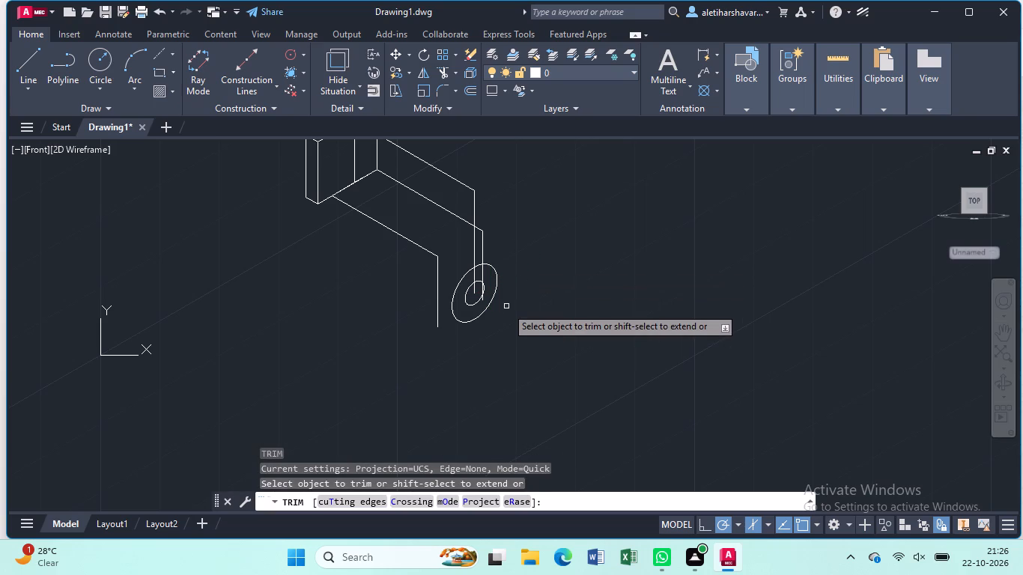
{"action": "scroll", "coordinate": [492, 290], "scroll_direction": "up", "scroll_amount": 2}
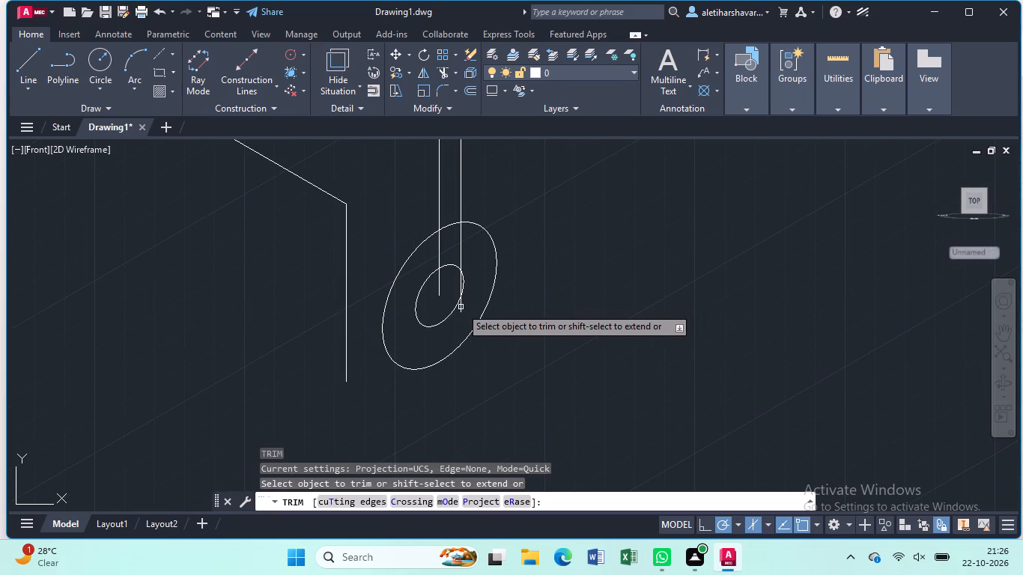
{"action": "left_click", "coordinate": [461, 308]}
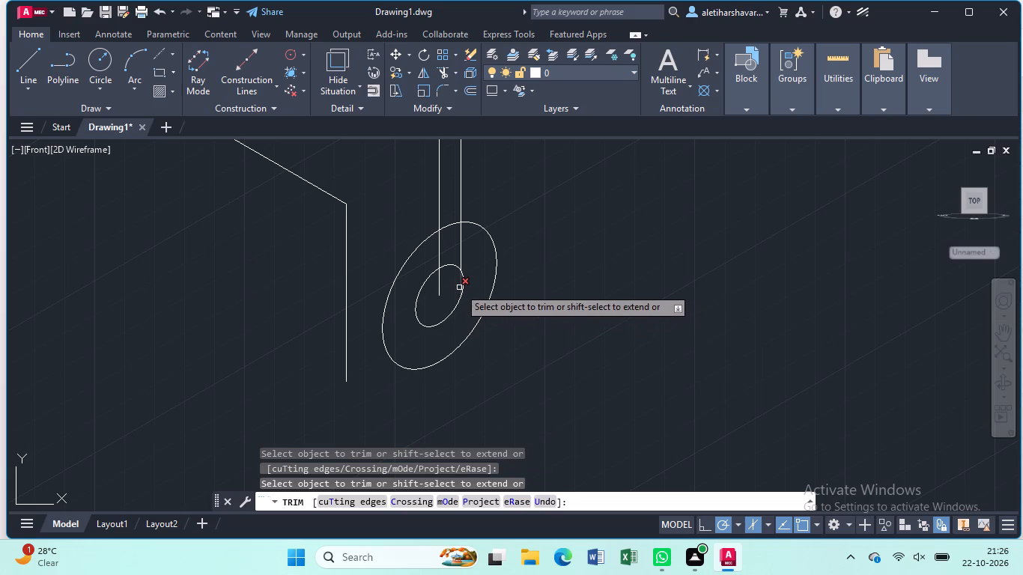
{"action": "left_click", "coordinate": [459, 287]}
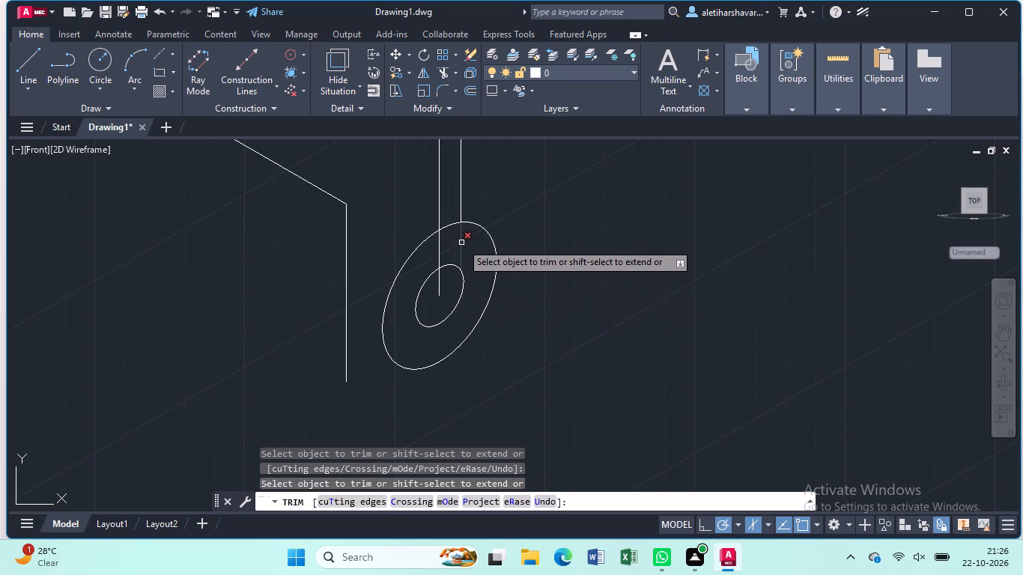
{"action": "left_click", "coordinate": [461, 243]}
{"action": "key", "text": "Escape"}
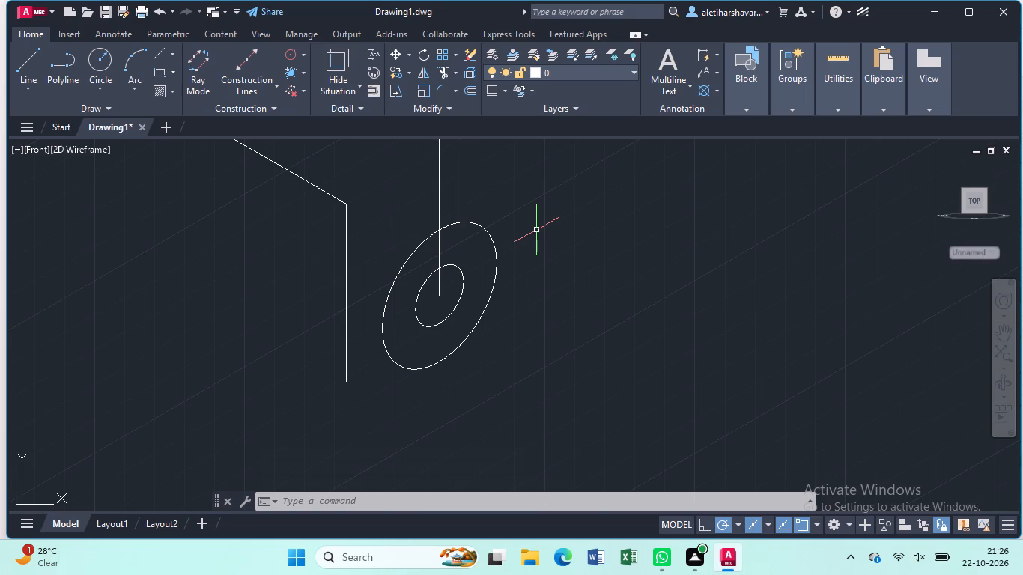
Draw a line 25 long at 150° from the common centre of the isocircles.
{"action": "key", "text": "l"}
{"action": "key", "text": "Return"}
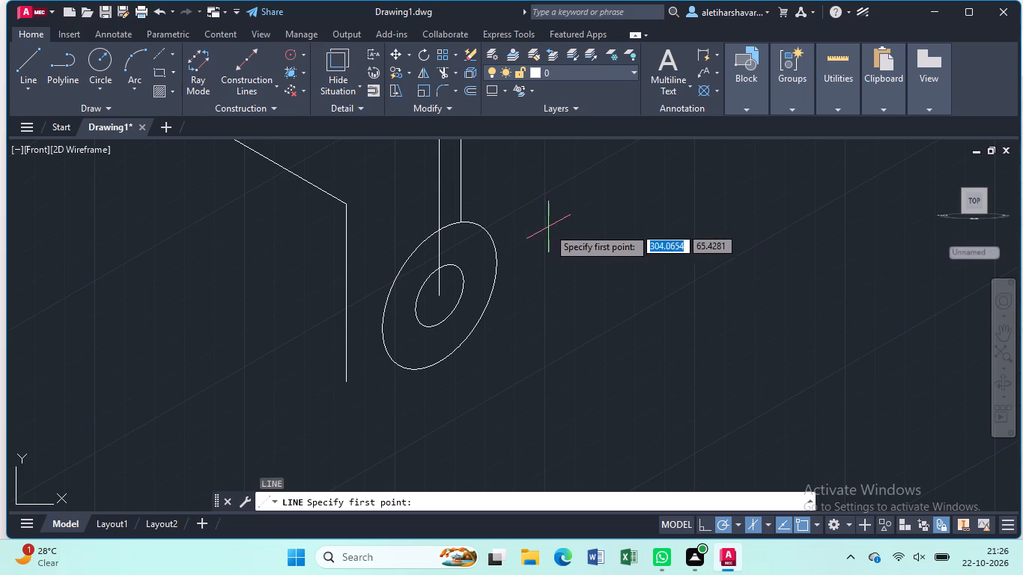
{"action": "left_click", "coordinate": [438, 294]}
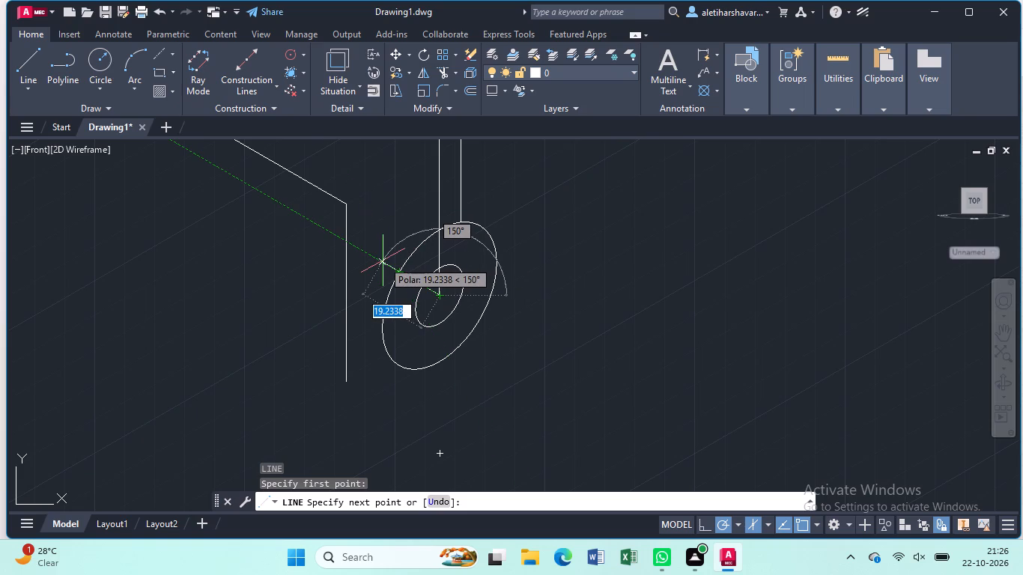
{"action": "key", "text": "2"}
{"action": "key", "text": "5"}
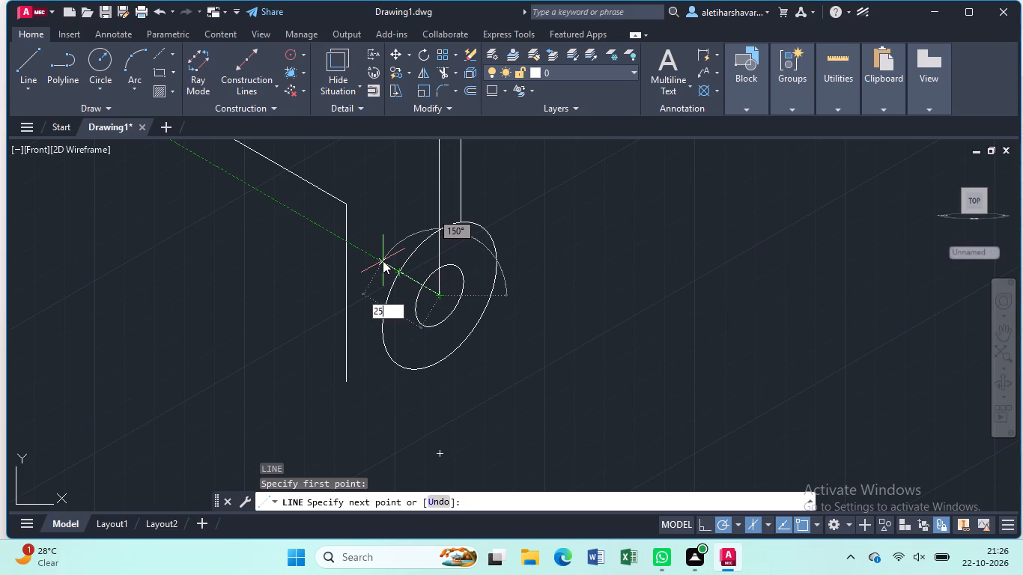
{"action": "key", "text": "Return"}
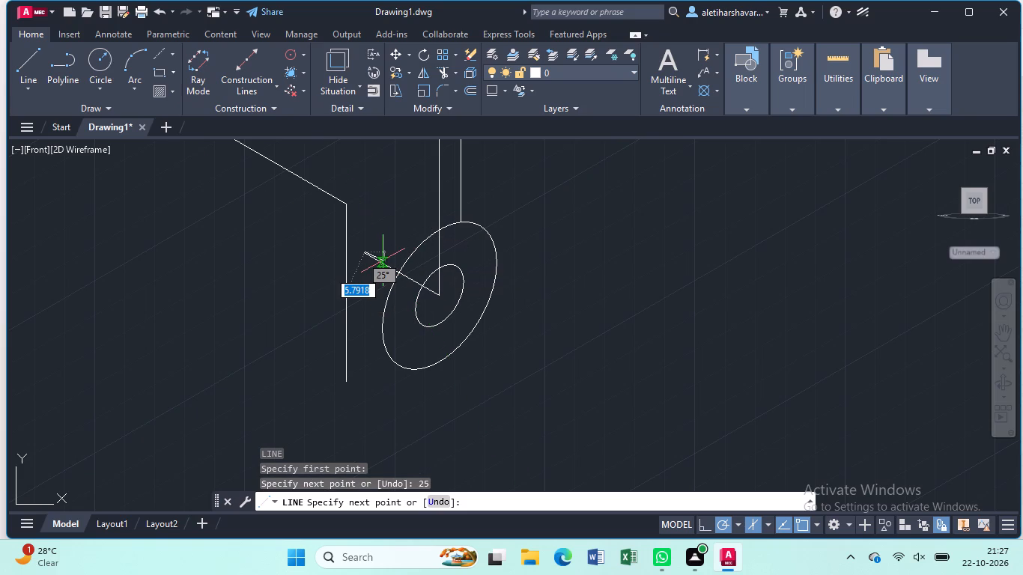
{"action": "key", "text": "Escape"}
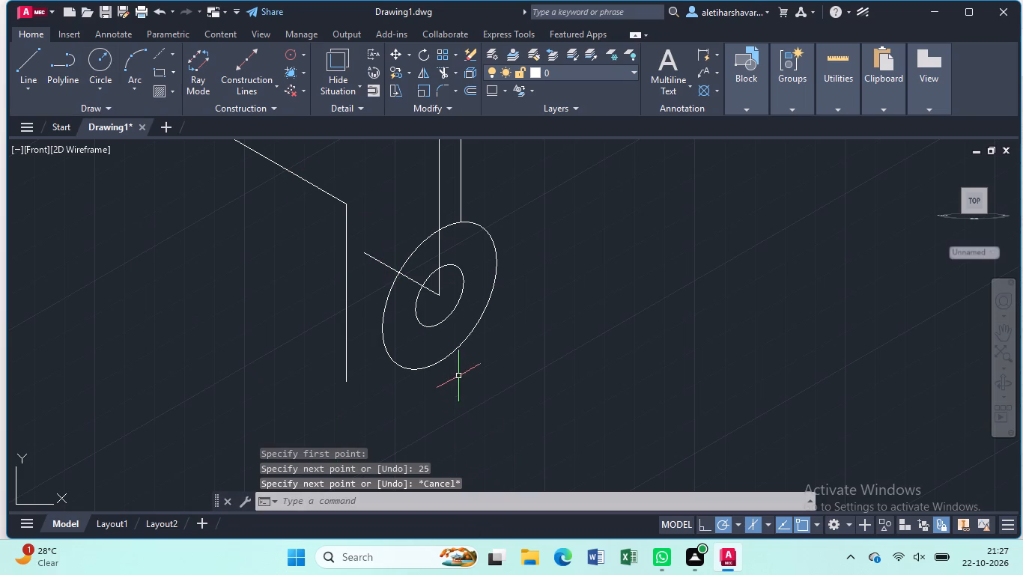
Copy the radius 19 isocircle from its centre to the far end of the 25-unit line.
{"action": "left_click", "coordinate": [455, 350]}
{"action": "type", "text": "co"}
{"action": "key", "text": "Return"}
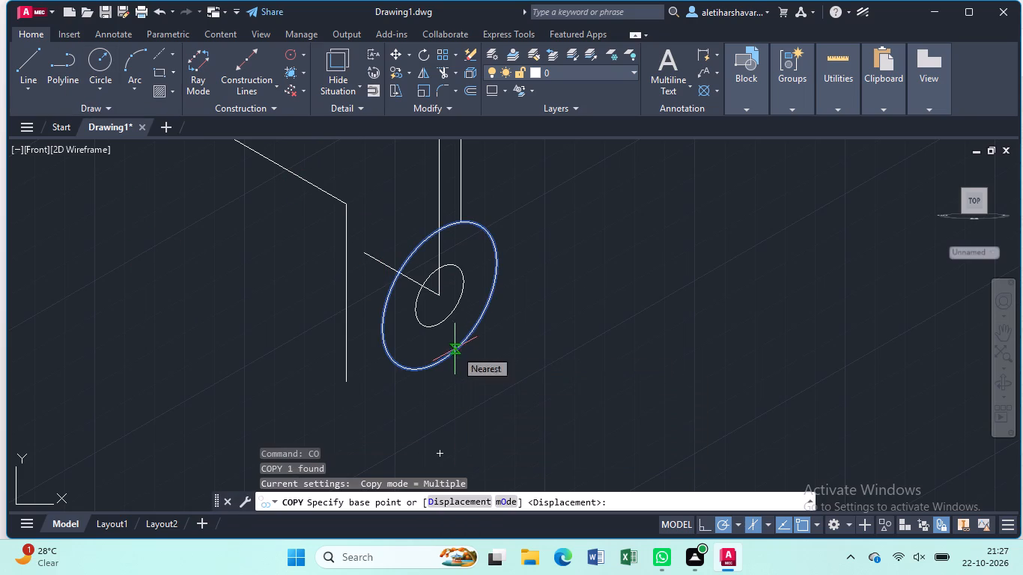
{"action": "left_click", "coordinate": [438, 291]}
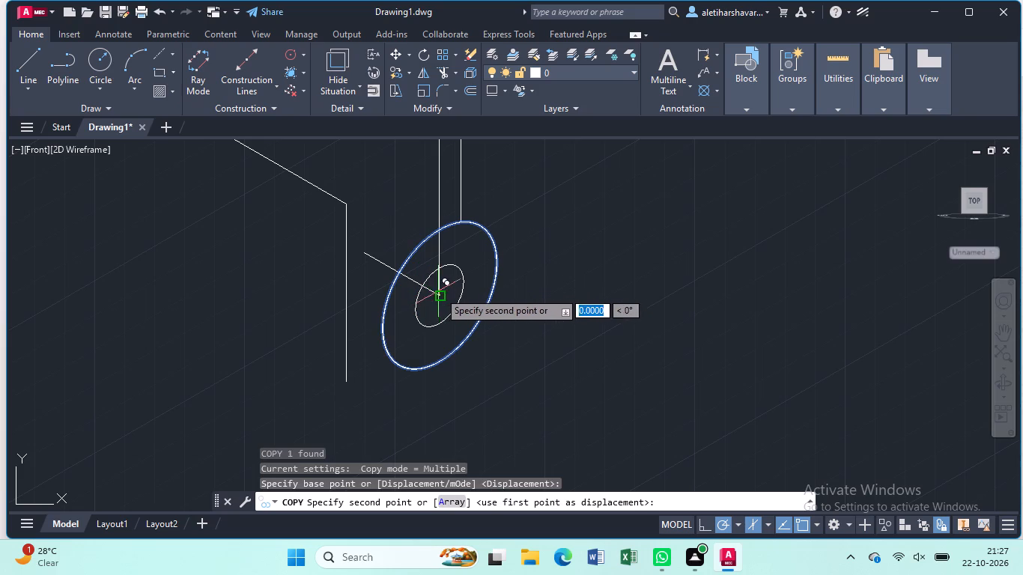
{"action": "left_click", "coordinate": [371, 254]}
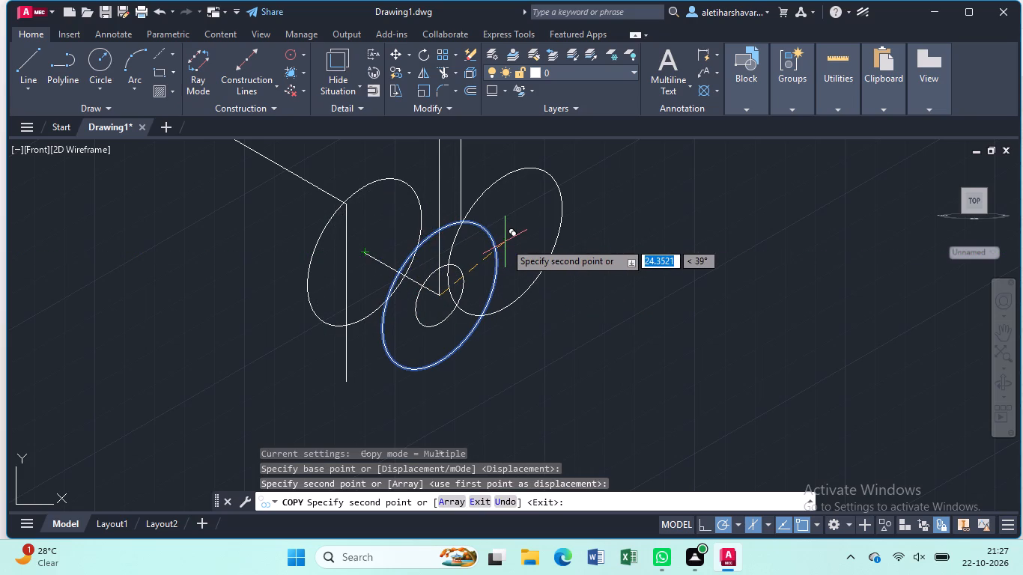
{"action": "key", "text": "Escape"}
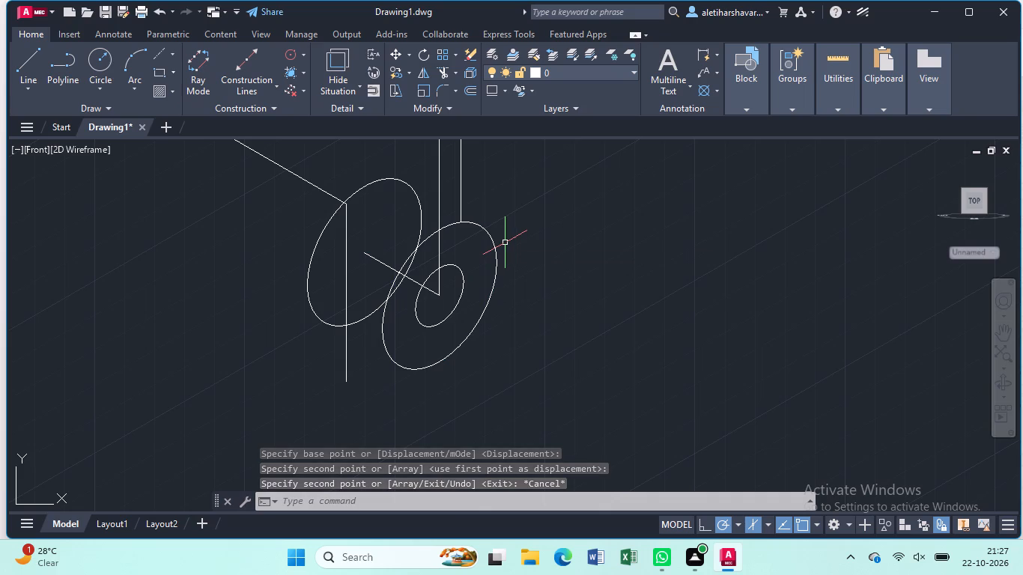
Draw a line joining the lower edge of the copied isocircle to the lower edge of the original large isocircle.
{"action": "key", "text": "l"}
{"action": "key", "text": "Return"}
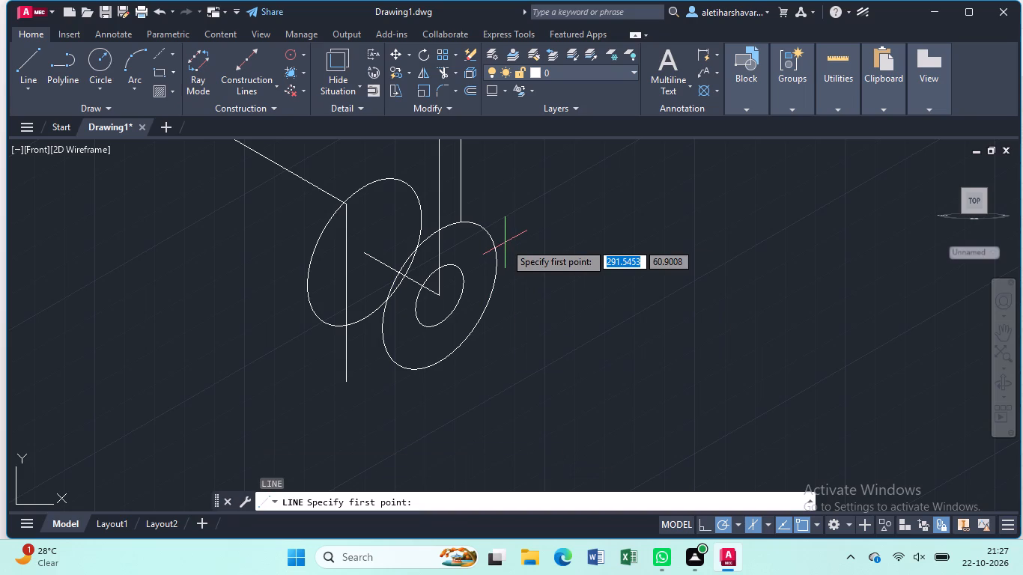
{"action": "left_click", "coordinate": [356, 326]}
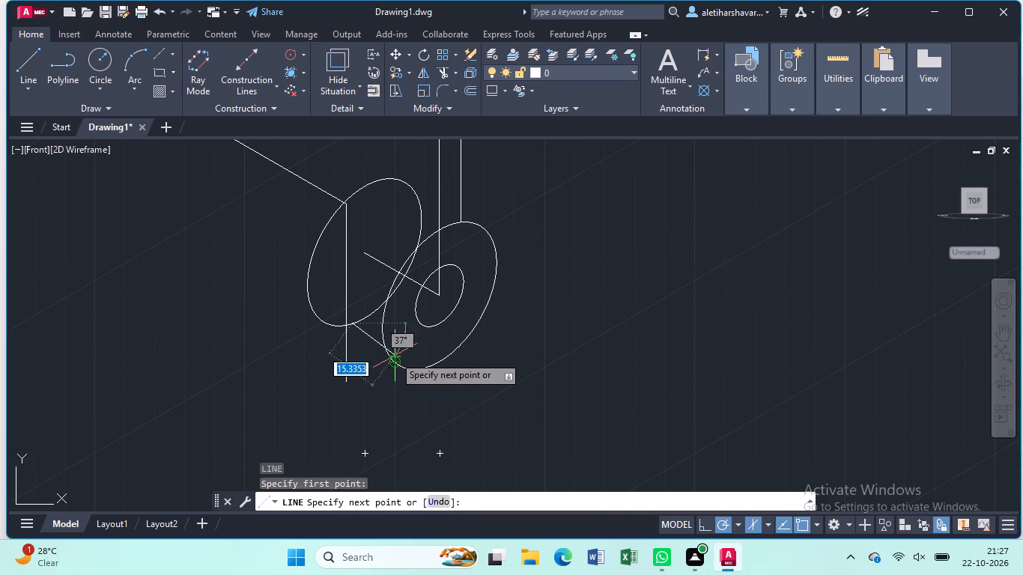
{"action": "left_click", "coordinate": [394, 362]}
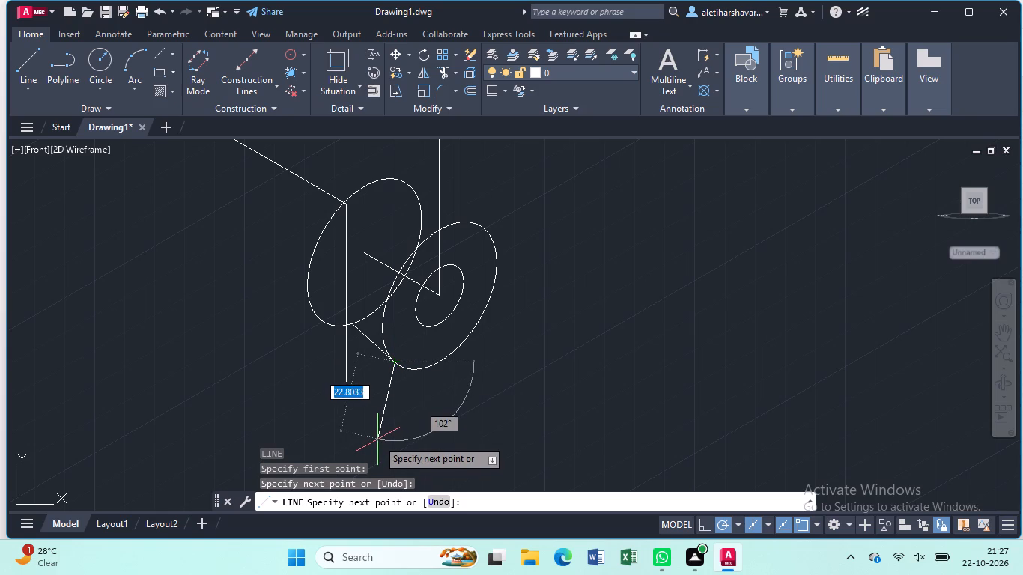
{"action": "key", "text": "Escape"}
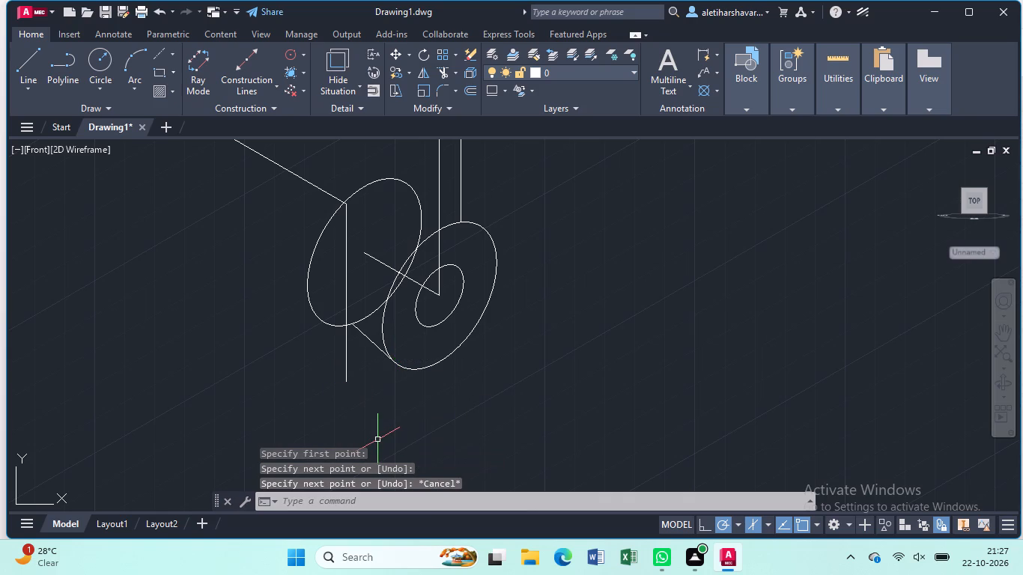
Draw a line joining the upper edges of the copied and original large isocircles.
{"action": "key", "text": "l"}
{"action": "key", "text": "Return"}
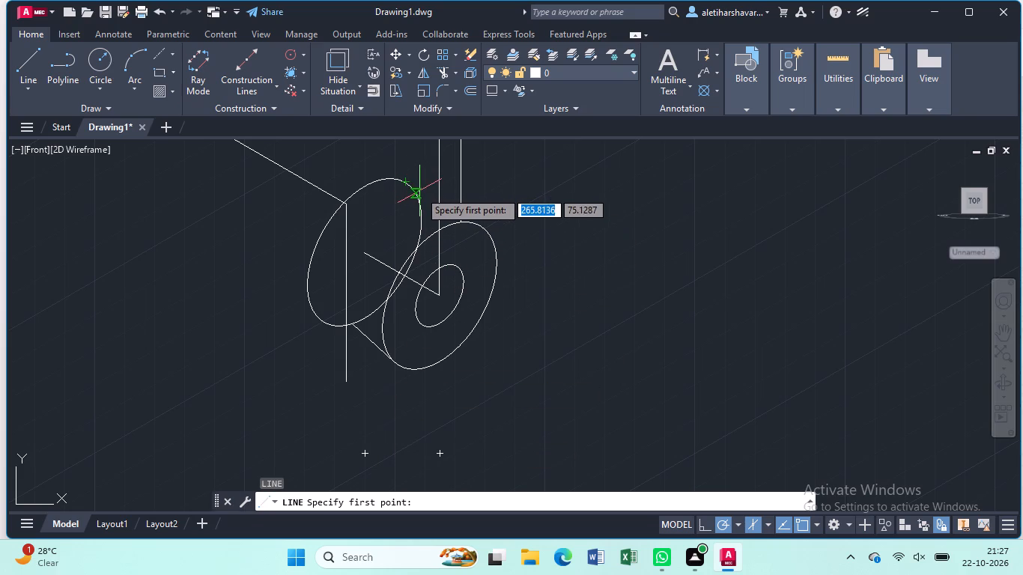
{"action": "left_click", "coordinate": [419, 194]}
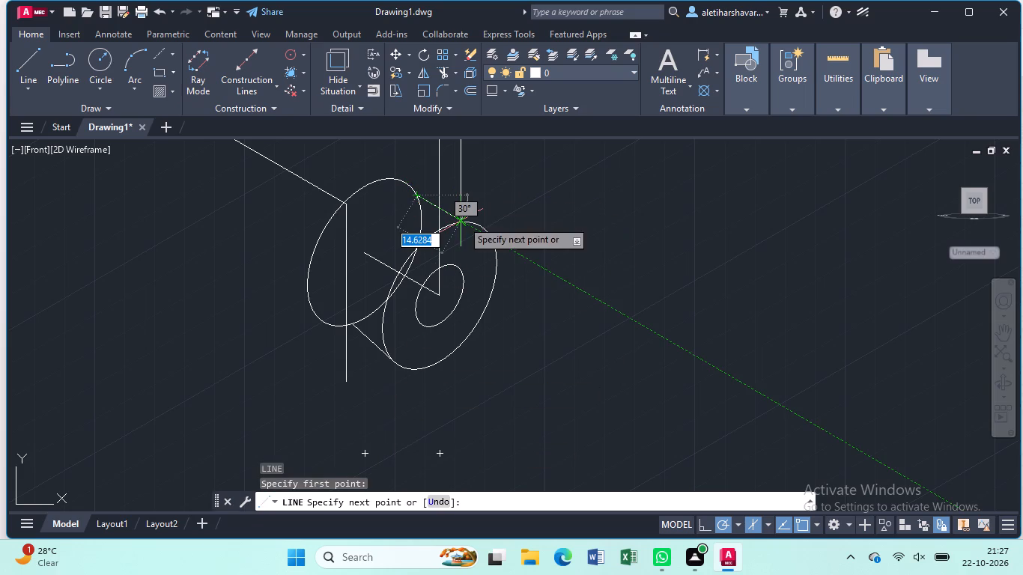
{"action": "left_click", "coordinate": [469, 220]}
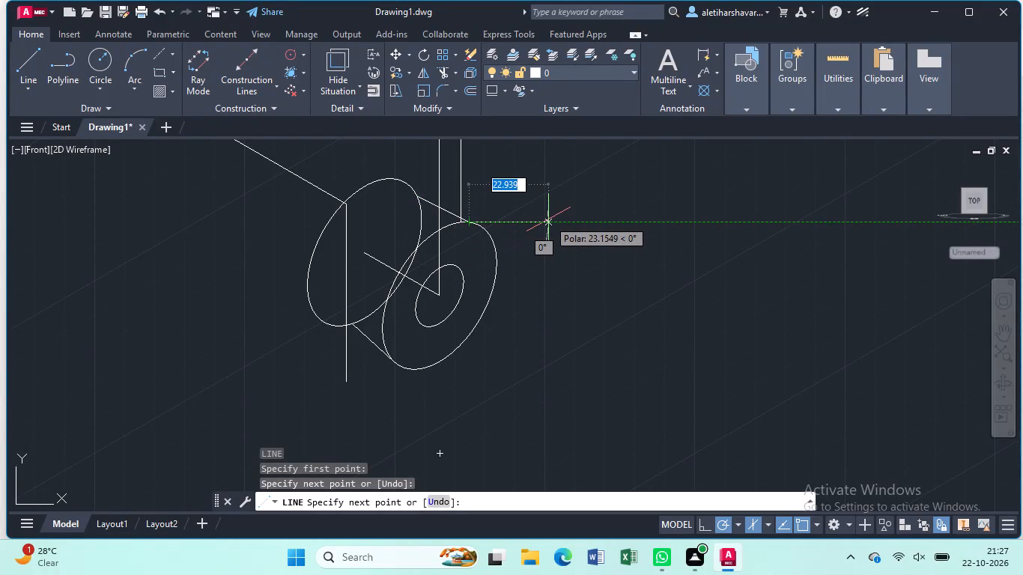
{"action": "key", "text": "Escape"}
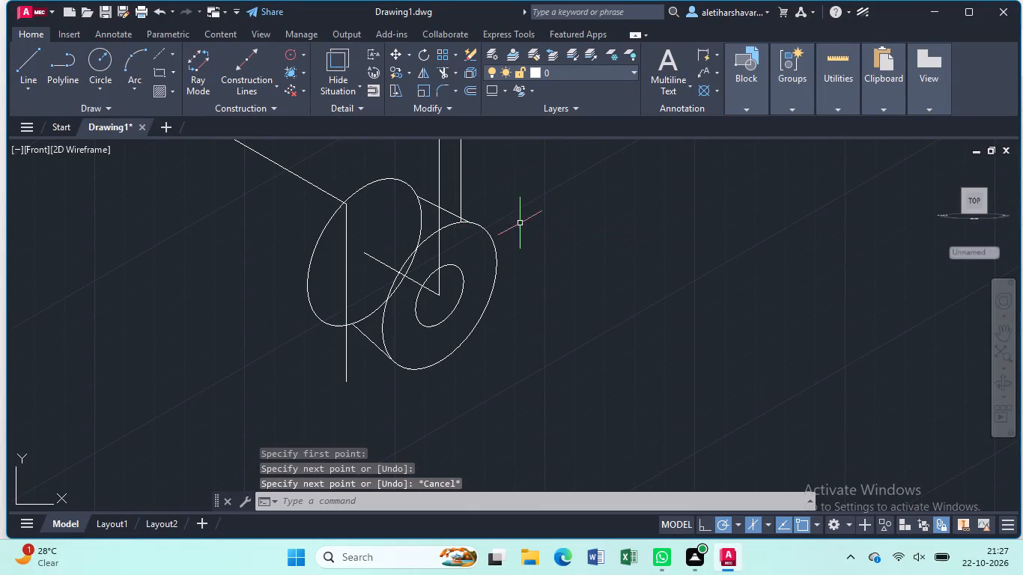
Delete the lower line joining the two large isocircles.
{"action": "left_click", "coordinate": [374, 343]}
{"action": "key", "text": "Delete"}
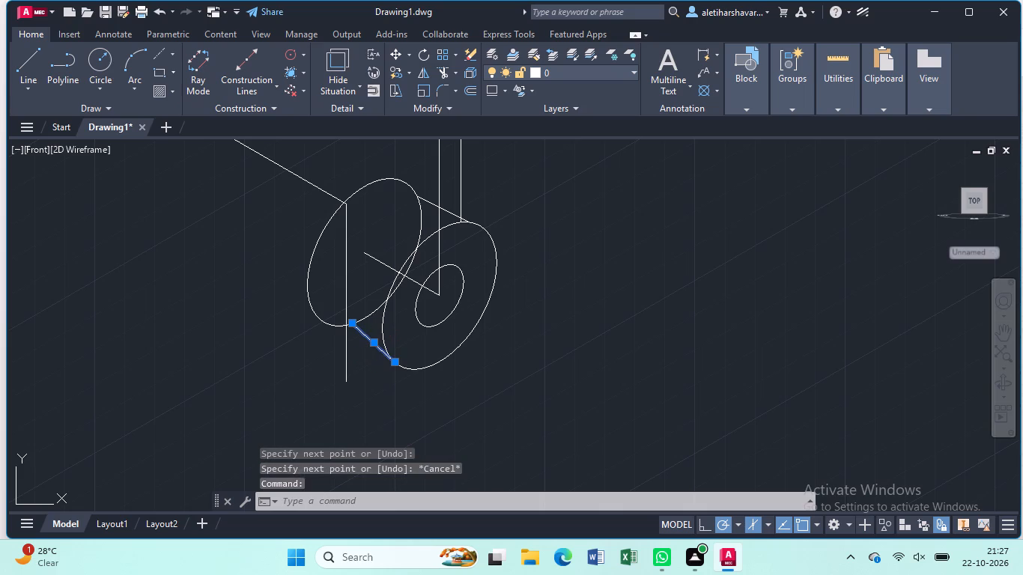
Draw a lower outline line along the outer sides of the two large isocircles, roughly parallel to the 25-unit centre line.
{"action": "key", "text": "l"}
{"action": "key", "text": "Return"}
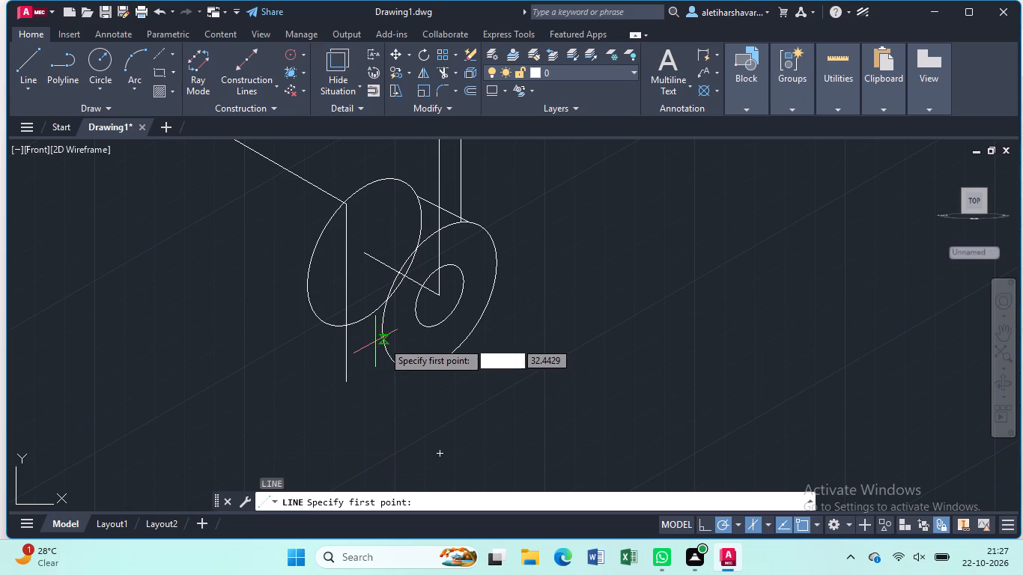
{"action": "left_click", "coordinate": [328, 323]}
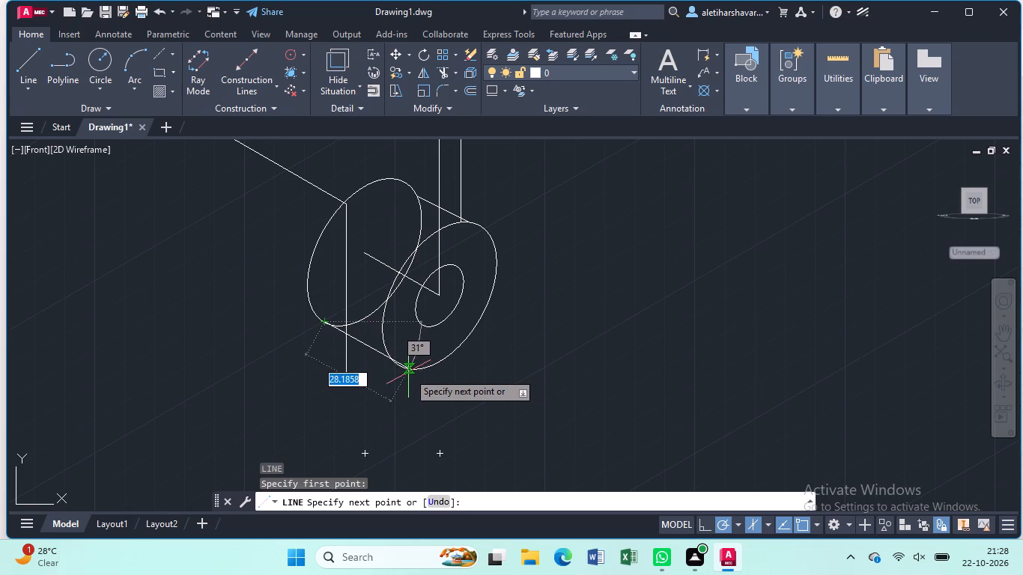
{"action": "left_click", "coordinate": [404, 368]}
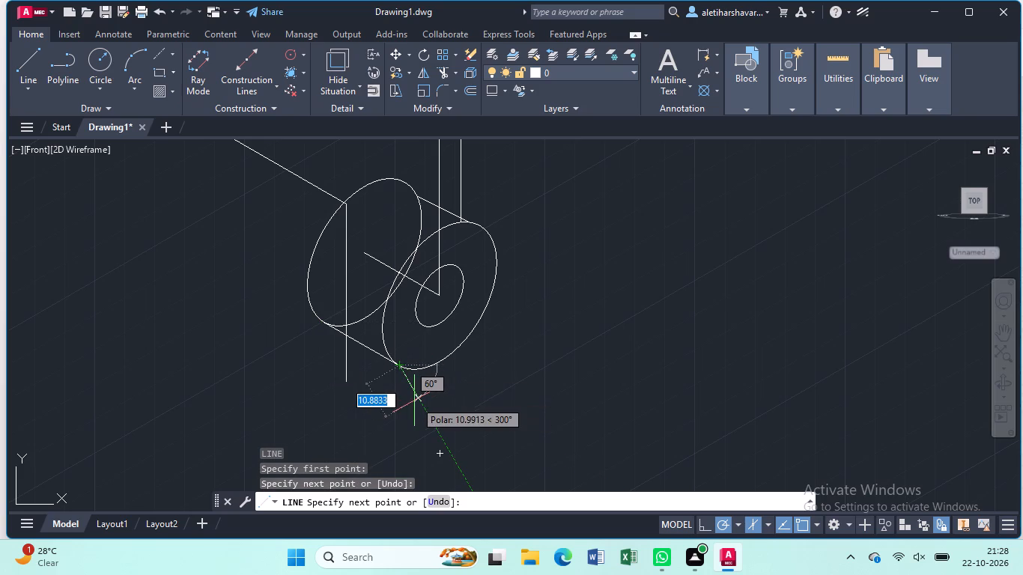
{"action": "key", "text": "Escape"}
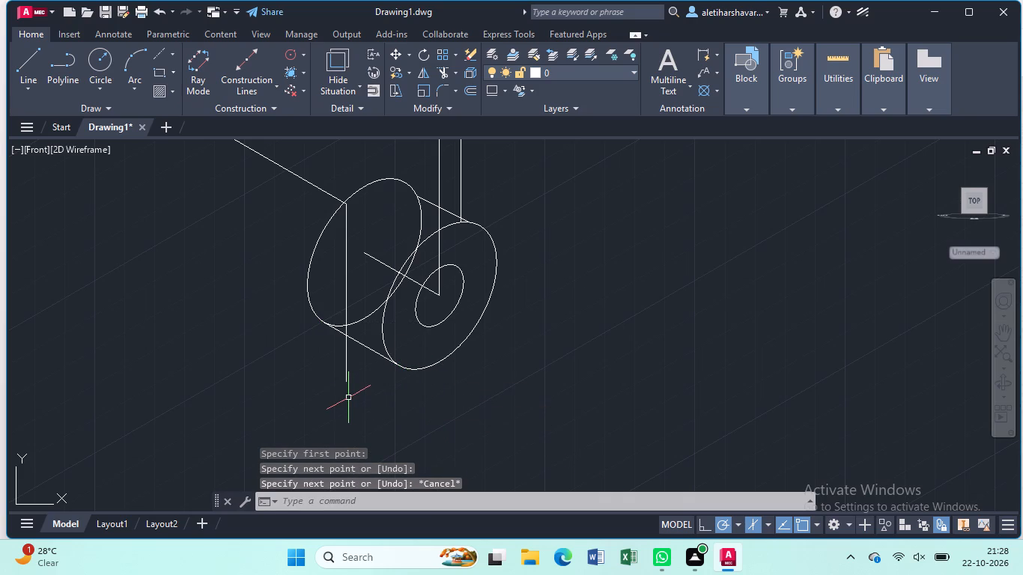
Trim off the part of the arm's vertical line that extends below the rear large isocircle.
{"action": "type", "text": "tr"}
{"action": "key", "text": "Return"}
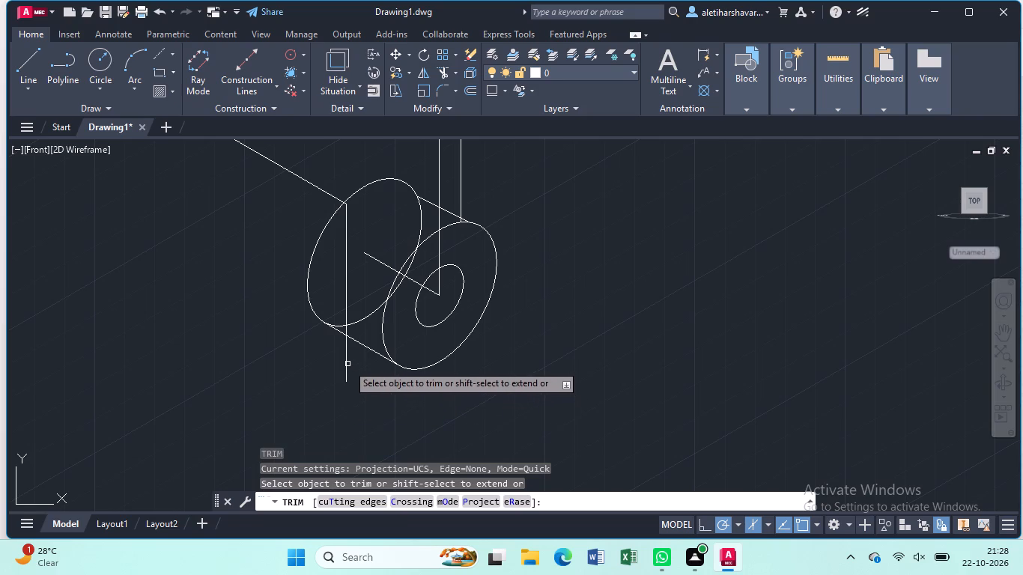
{"action": "left_click", "coordinate": [347, 353]}
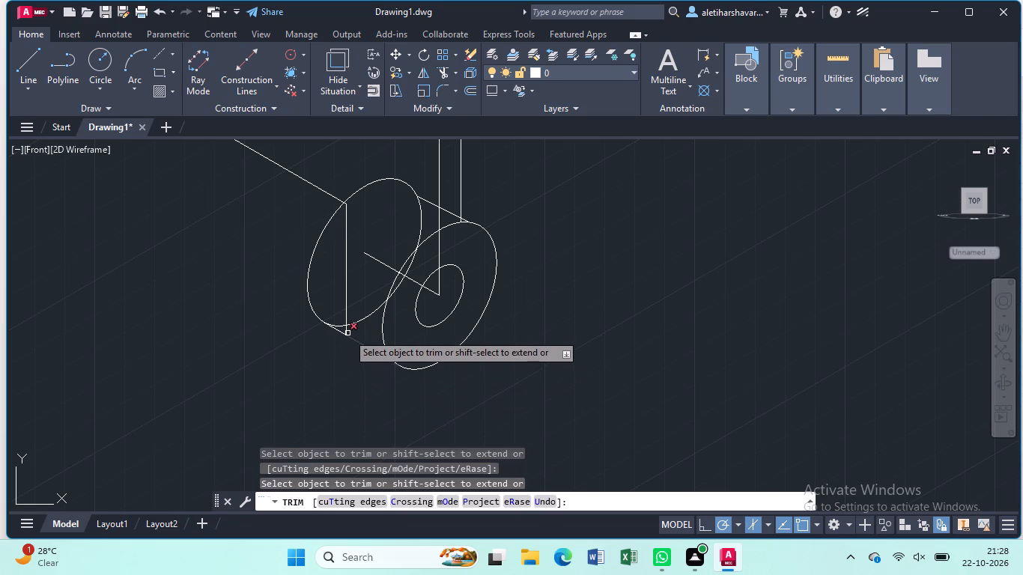
{"action": "left_click", "coordinate": [348, 329]}
Trim the hidden arc segments of the rear large isocircle between the lower and upper outline lines.
{"action": "left_click", "coordinate": [353, 324]}
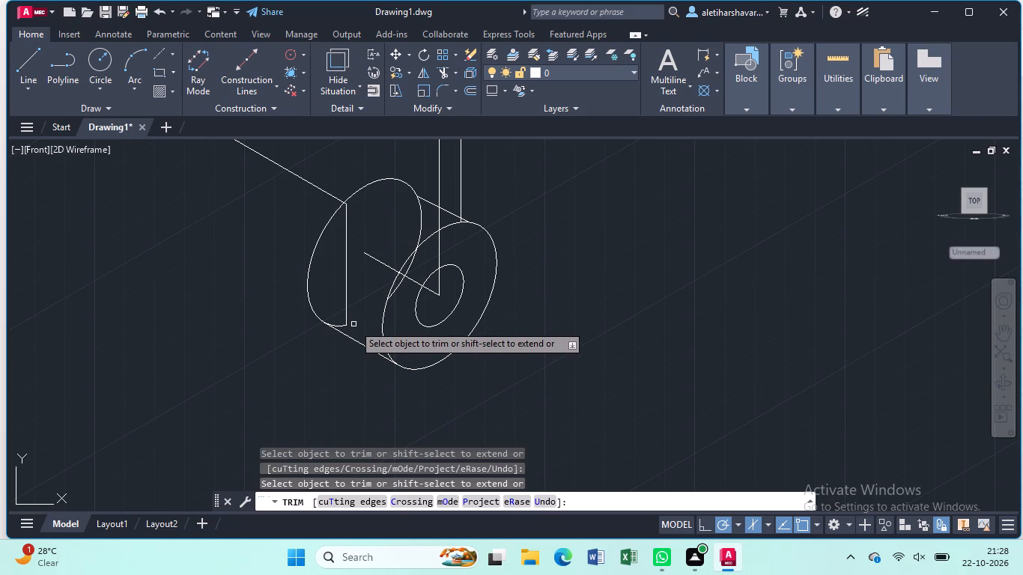
{"action": "left_click", "coordinate": [343, 326]}
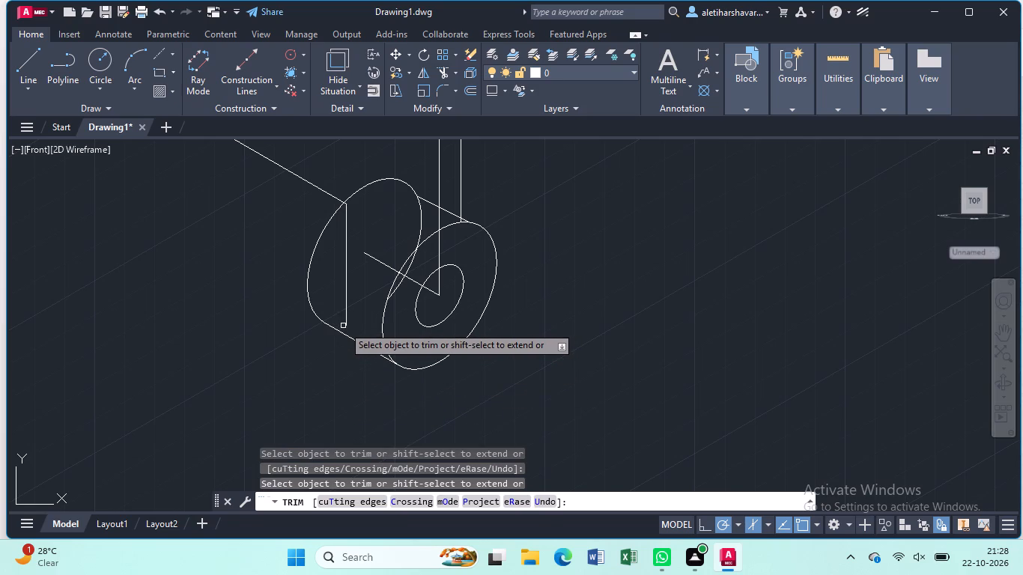
{"action": "left_click", "coordinate": [400, 286]}
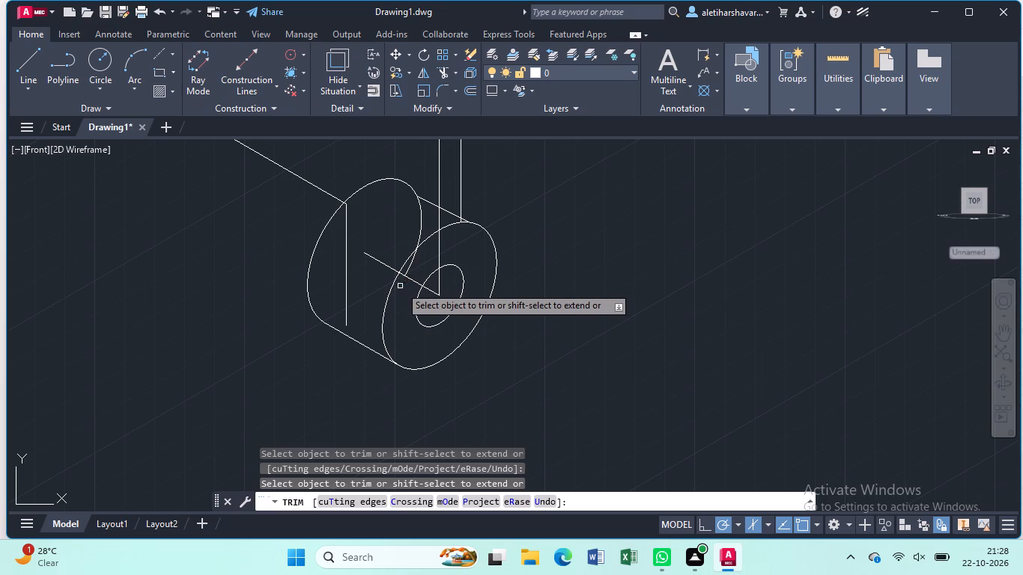
{"action": "left_click", "coordinate": [413, 264]}
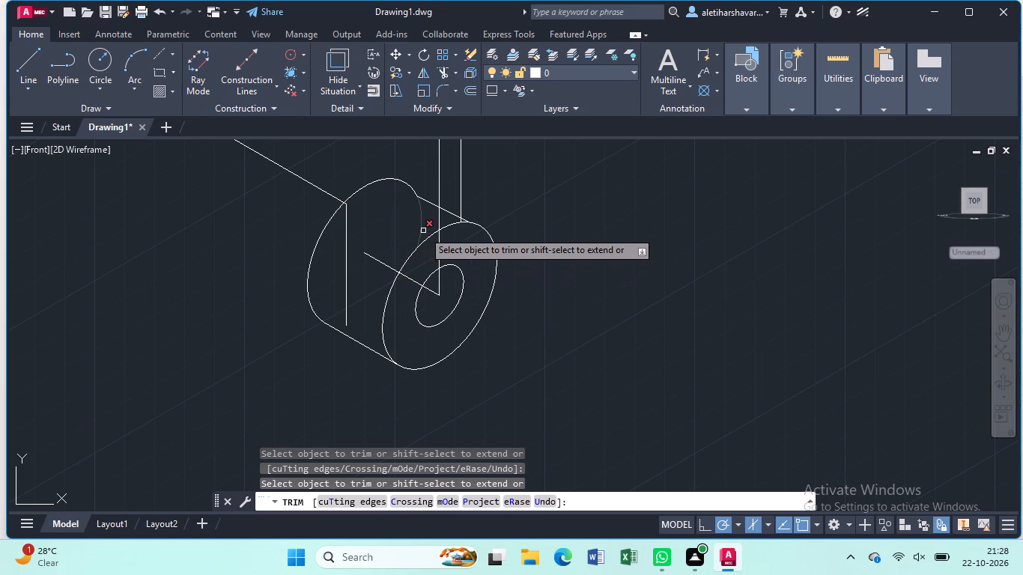
{"action": "left_click", "coordinate": [424, 230]}
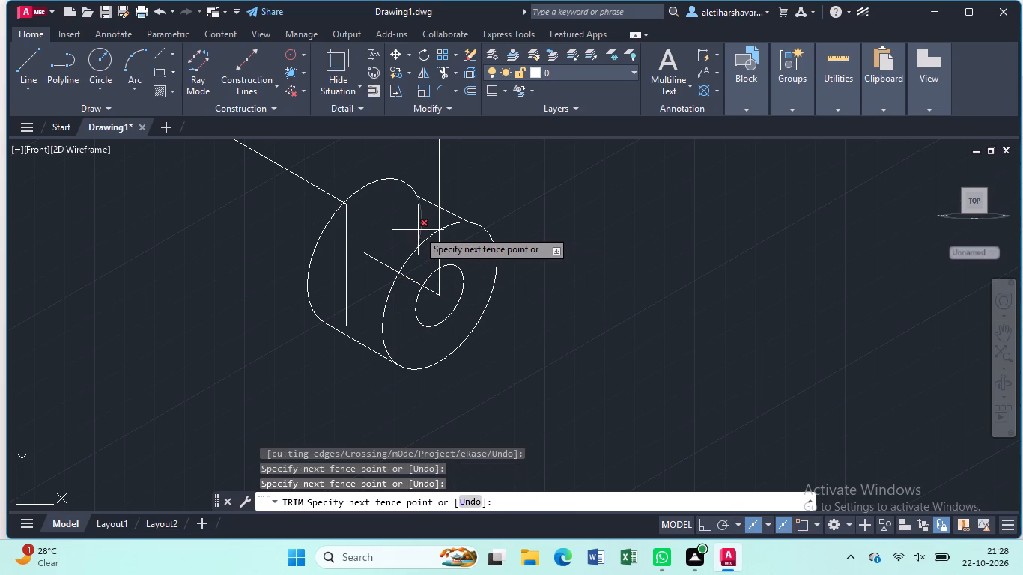
{"action": "left_click", "coordinate": [418, 230]}
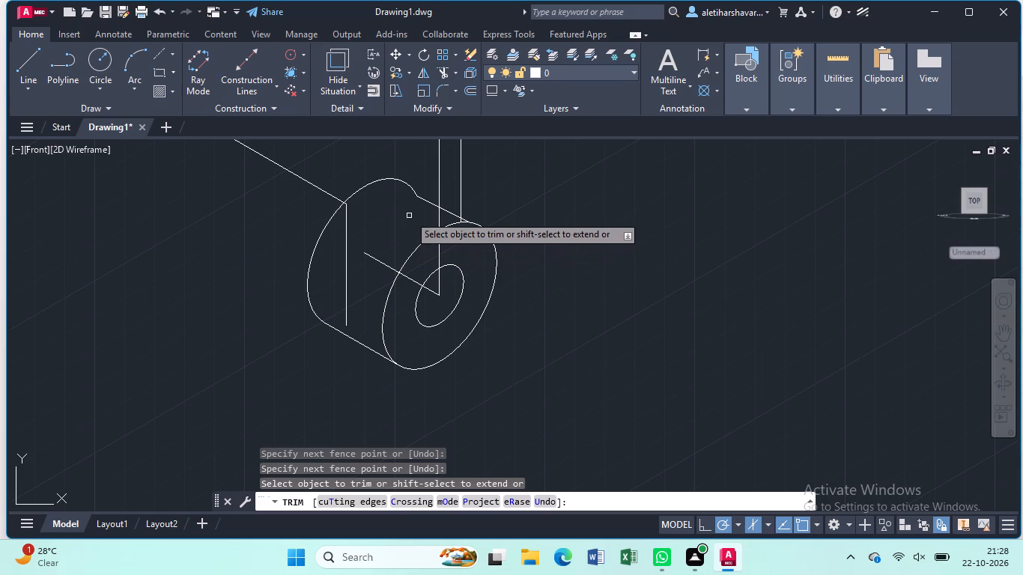
Trim away all segments of the upper line joining the two large isocircles.
{"action": "left_click", "coordinate": [431, 204]}
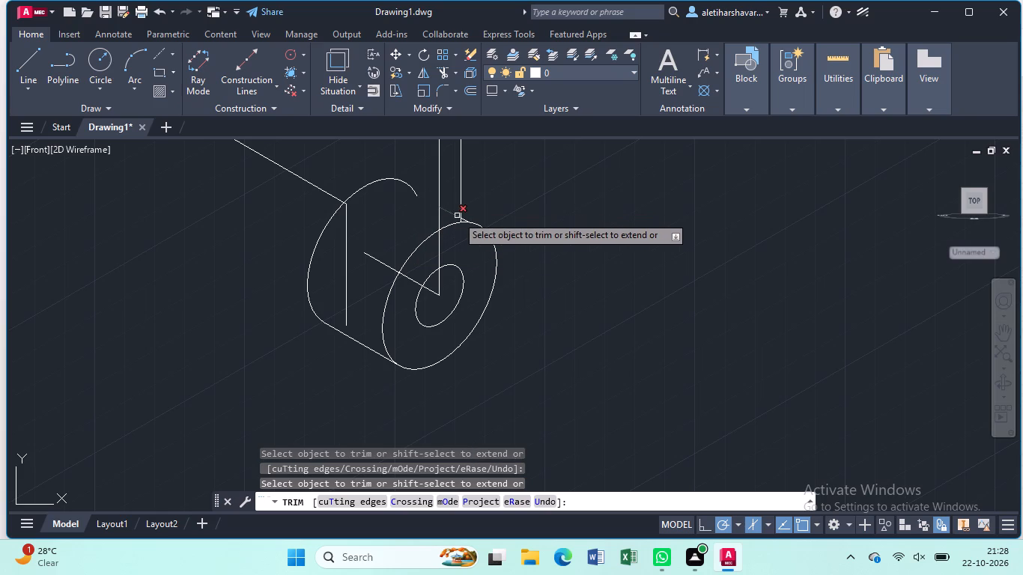
{"action": "left_click", "coordinate": [457, 216]}
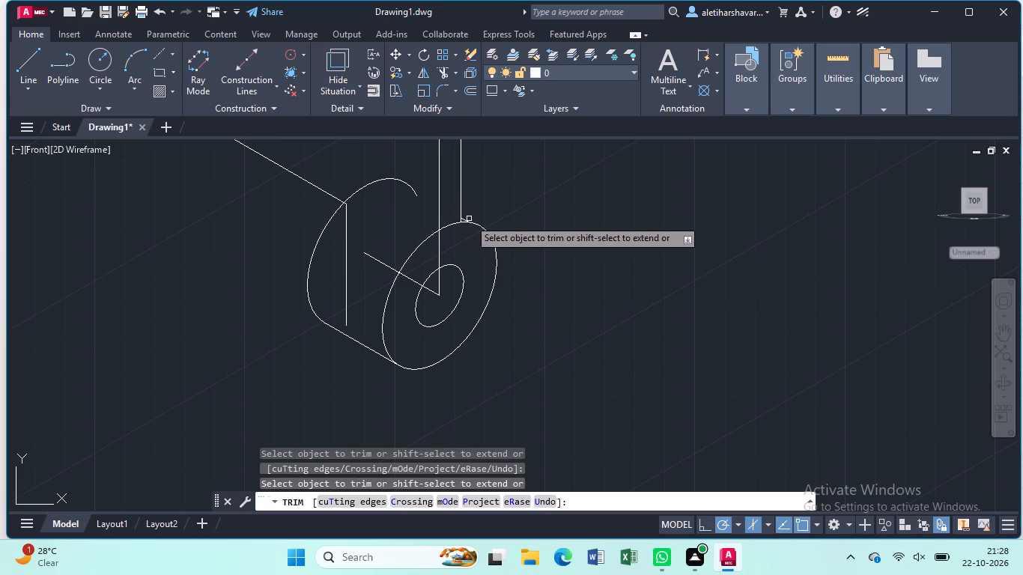
{"action": "left_click", "coordinate": [468, 219]}
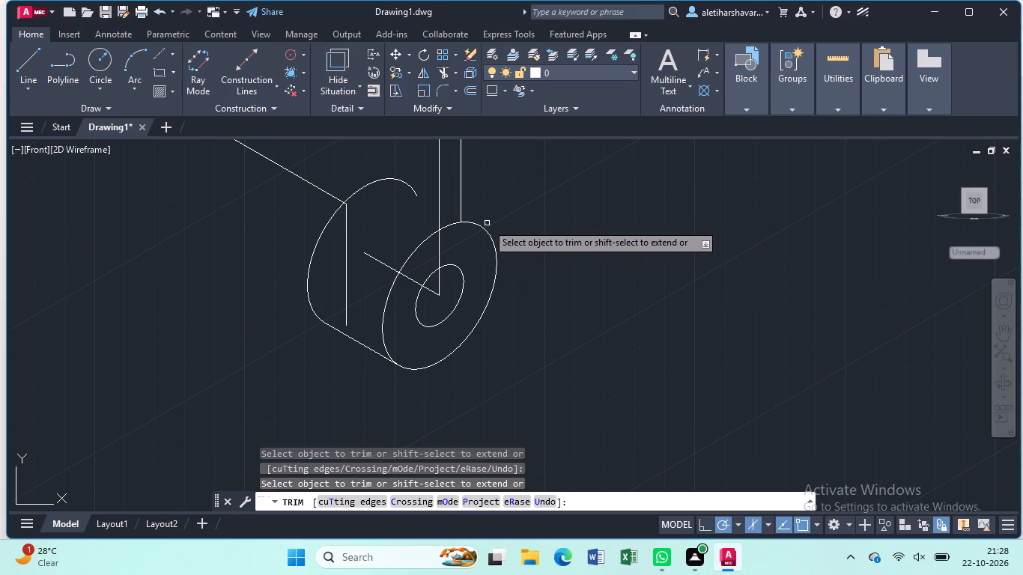
{"action": "key", "text": "Escape"}
Draw a new upper outline line about 25 units long between the upper quadrants of the rear and front large isocircles.
{"action": "key", "text": "l"}
{"action": "key", "text": "Return"}
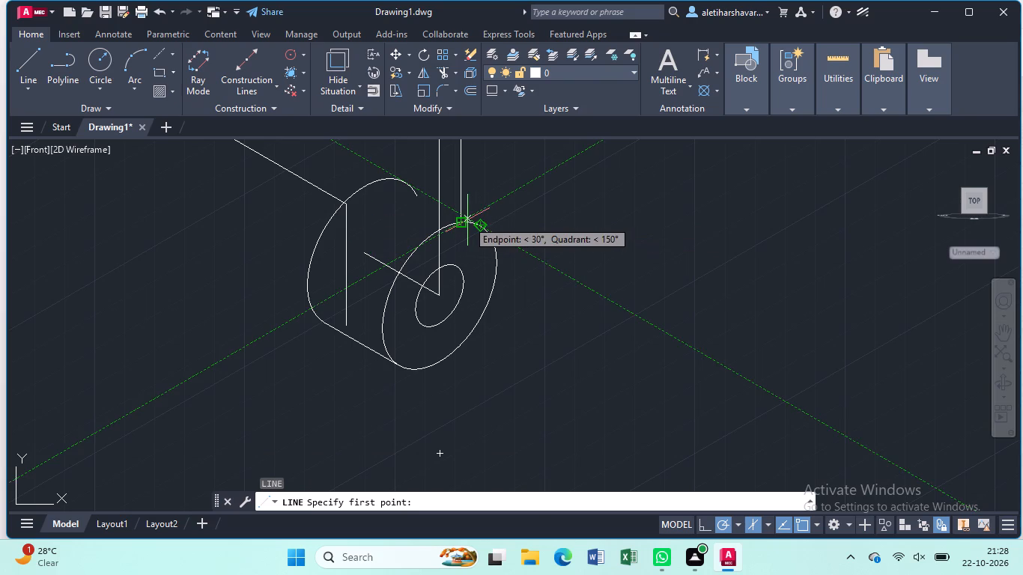
{"action": "left_click", "coordinate": [401, 177]}
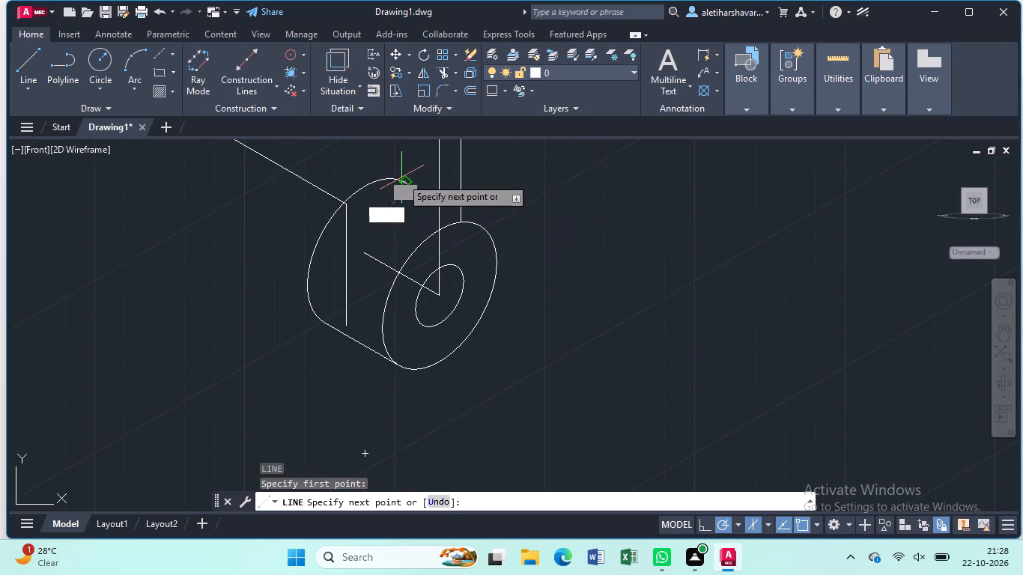
{"action": "left_click", "coordinate": [480, 225]}
{"action": "key", "text": "Escape"}
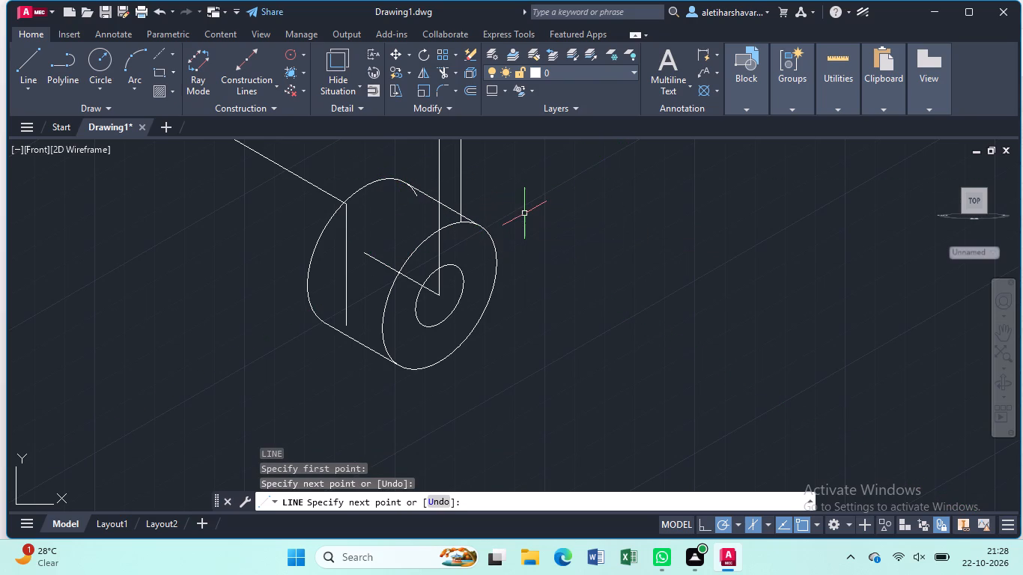
Trim the rear isocircle's leftover stub and the end of the arm's short vertical edge at the new upper outline line.
{"action": "type", "text": "tr"}
{"action": "key", "text": "Return"}
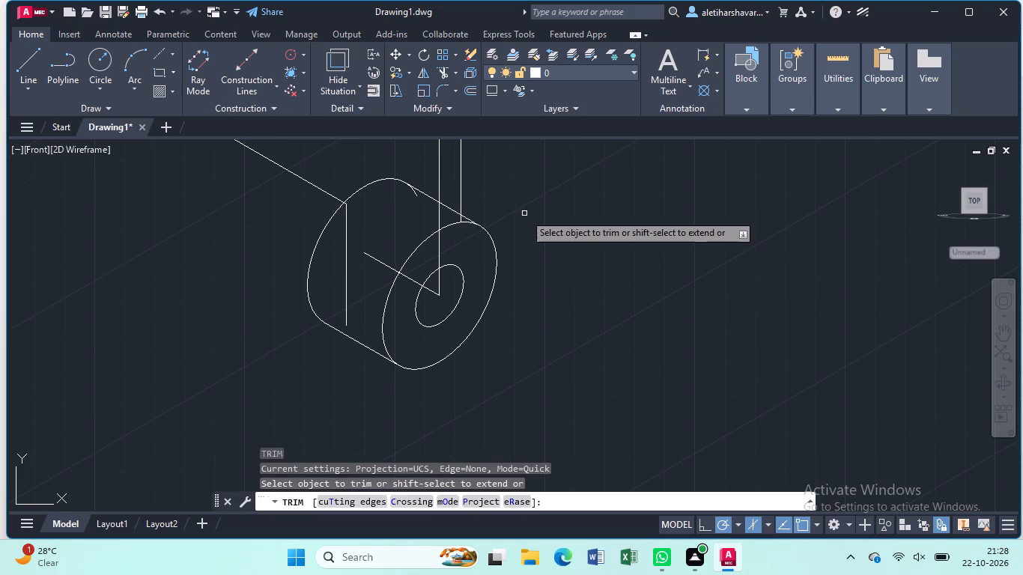
{"action": "left_click", "coordinate": [413, 195]}
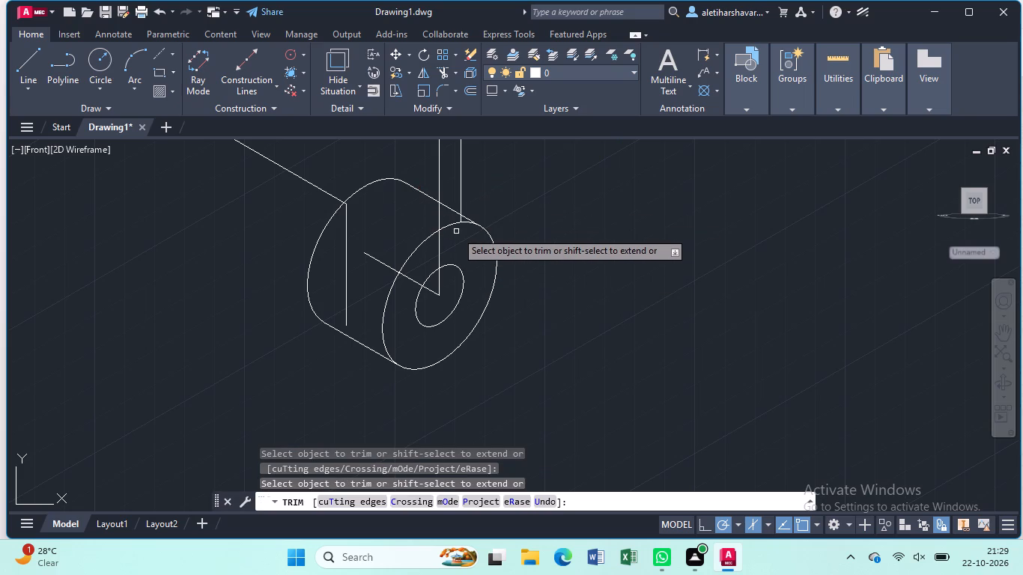
{"action": "scroll", "coordinate": [455, 231], "scroll_direction": "up", "scroll_amount": 2}
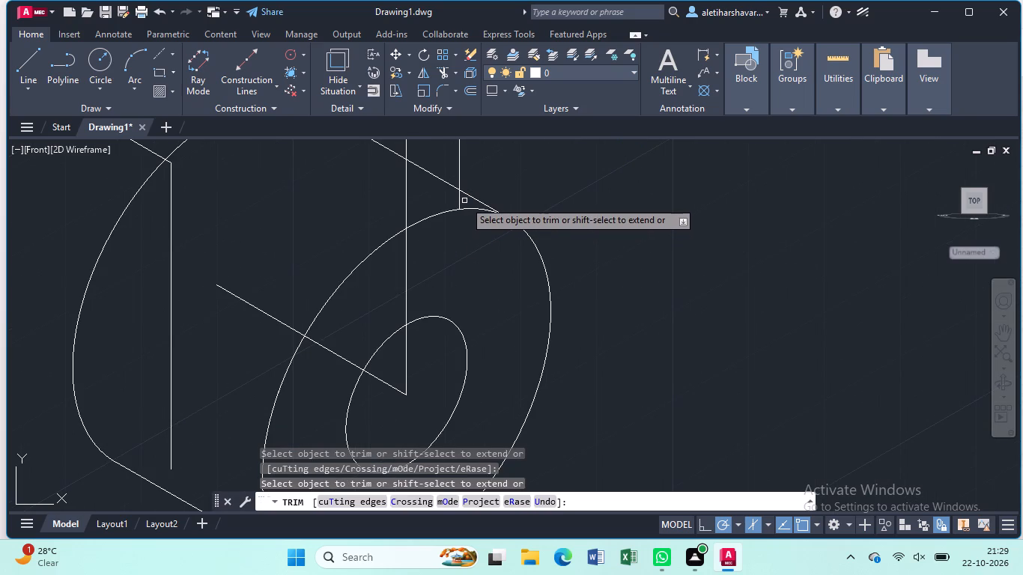
{"action": "left_click", "coordinate": [458, 202]}
{"action": "scroll", "coordinate": [458, 202], "scroll_direction": "down", "scroll_amount": 2}
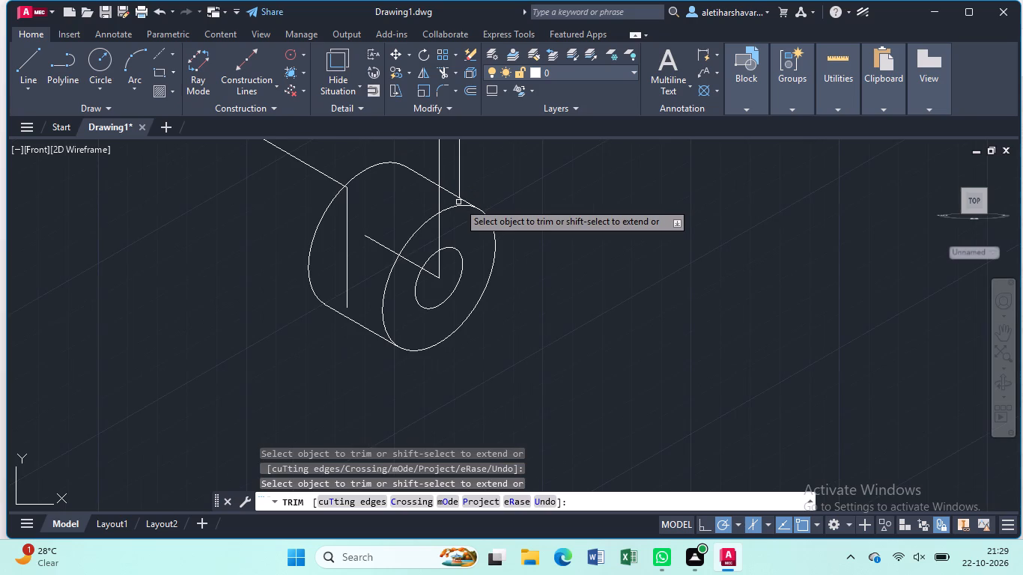
{"action": "scroll", "coordinate": [458, 202], "scroll_direction": "down", "scroll_amount": 2}
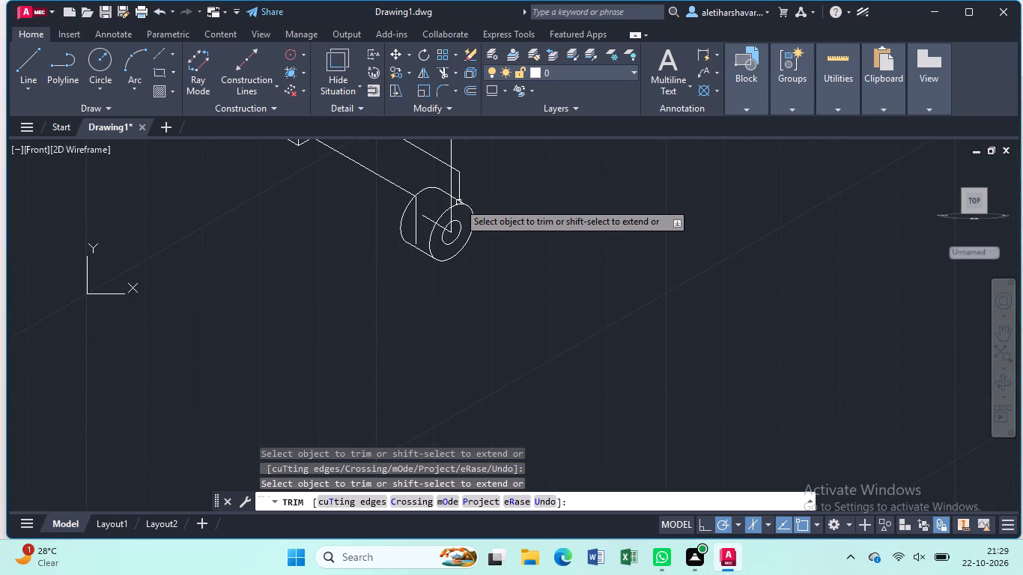
{"action": "middle_click_drag", "start_coordinate": [495, 197], "coordinate": [493, 244]}
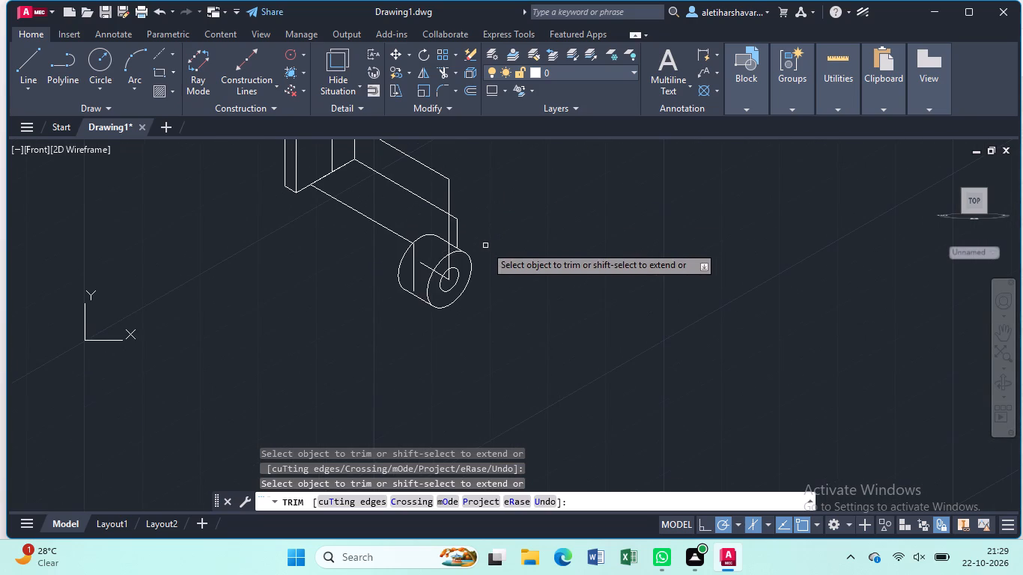
{"action": "key", "text": "Escape"}
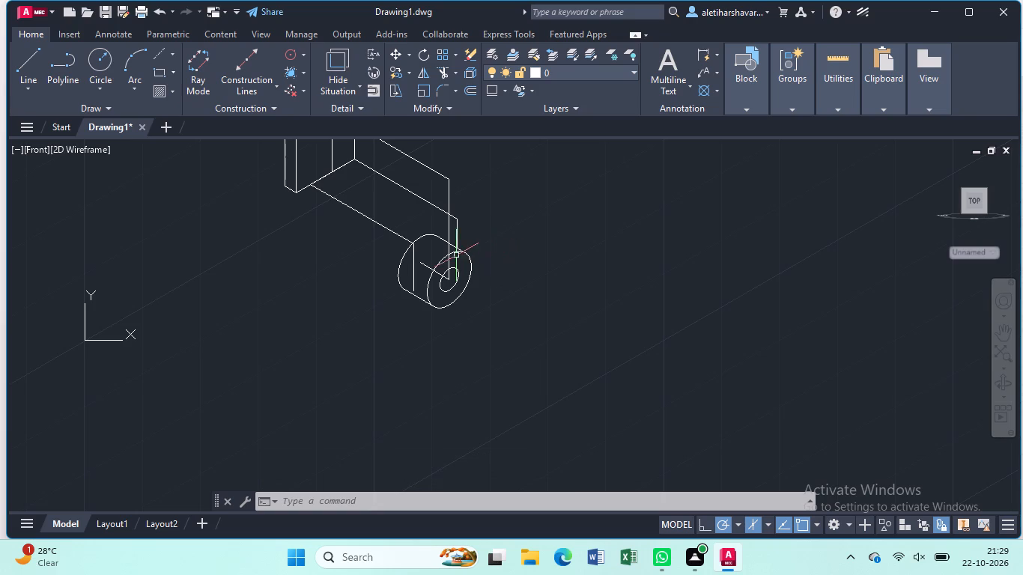
Delete the vertical line crossing the rear large isocircle.
{"action": "left_click", "coordinate": [413, 271]}
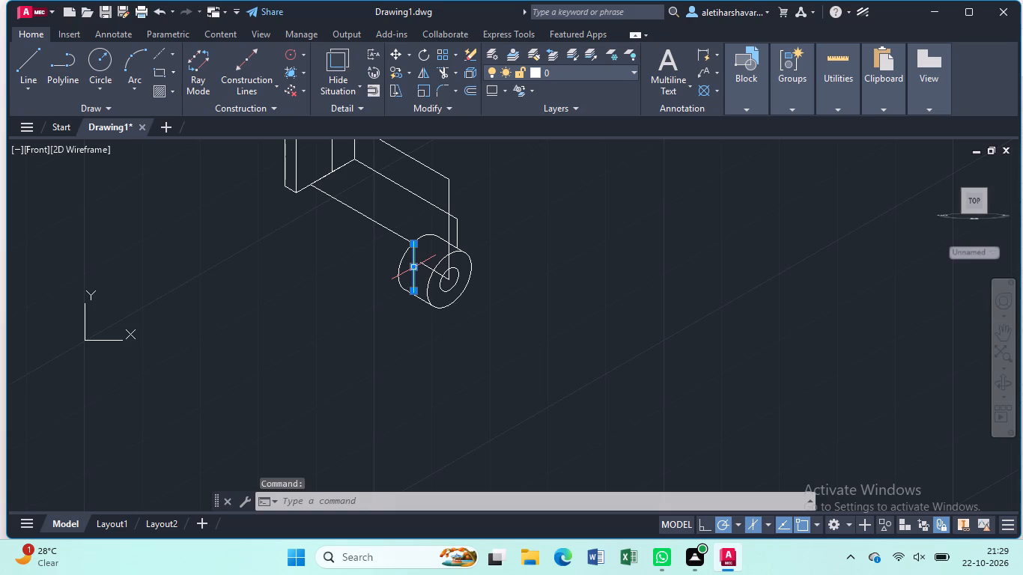
{"action": "key", "text": "Delete"}
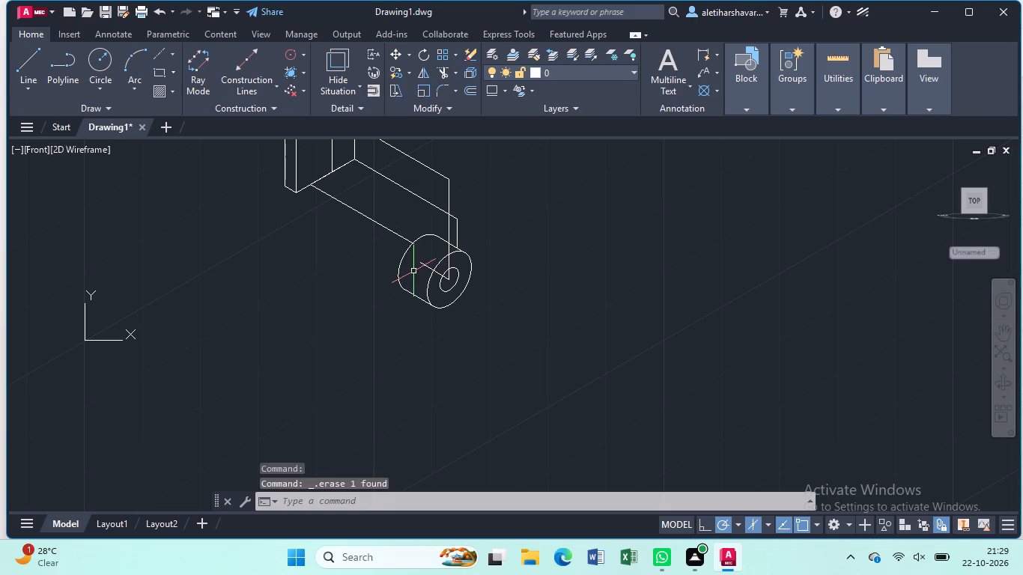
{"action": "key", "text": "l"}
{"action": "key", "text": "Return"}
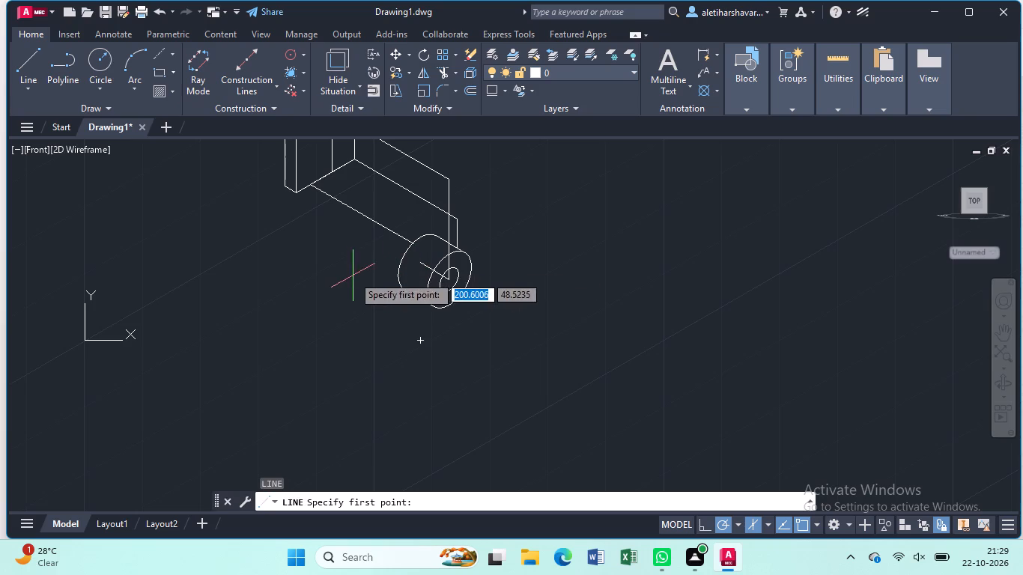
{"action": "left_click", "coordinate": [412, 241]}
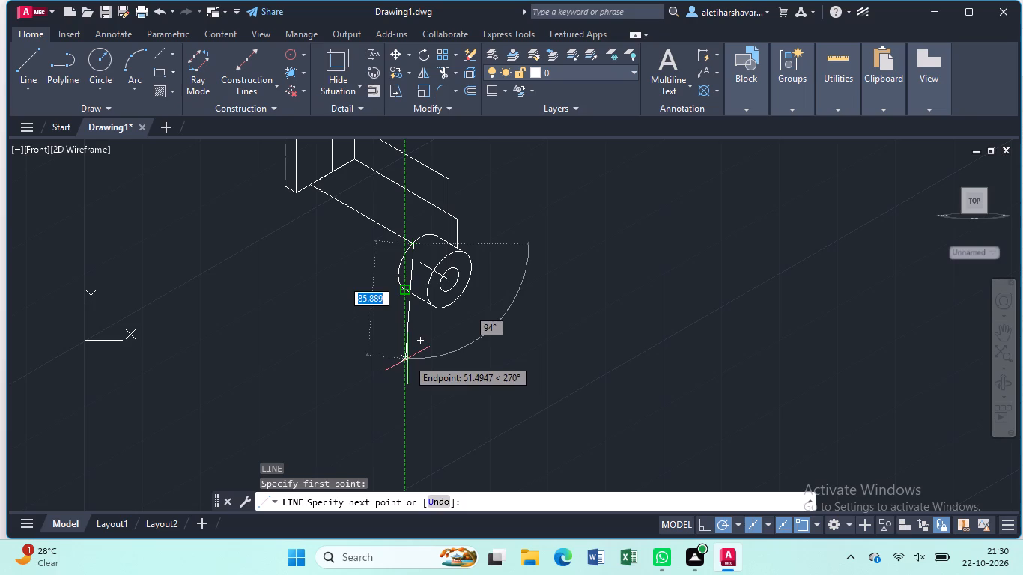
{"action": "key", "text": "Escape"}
Draw a line about 23 units long from the rear end of the boss's centre line to the rear end of the lower outline.
{"action": "key", "text": "l"}
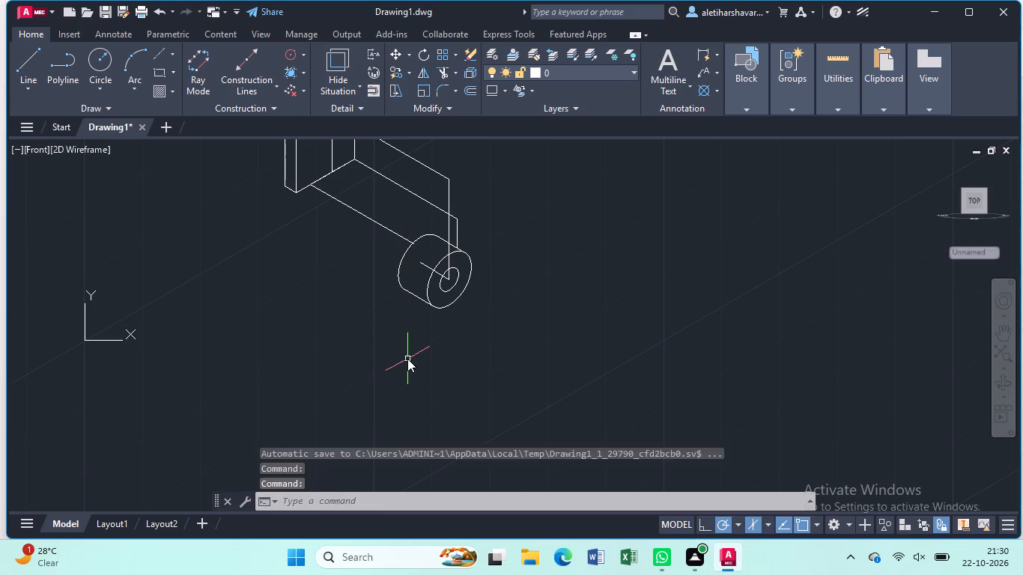
{"action": "key", "text": "Return"}
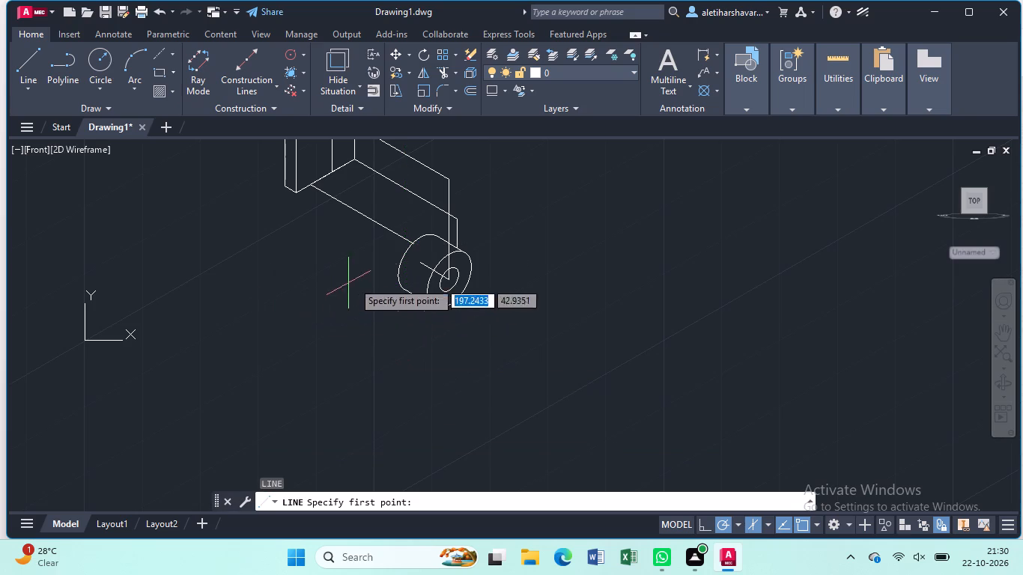
{"action": "left_click", "coordinate": [417, 263]}
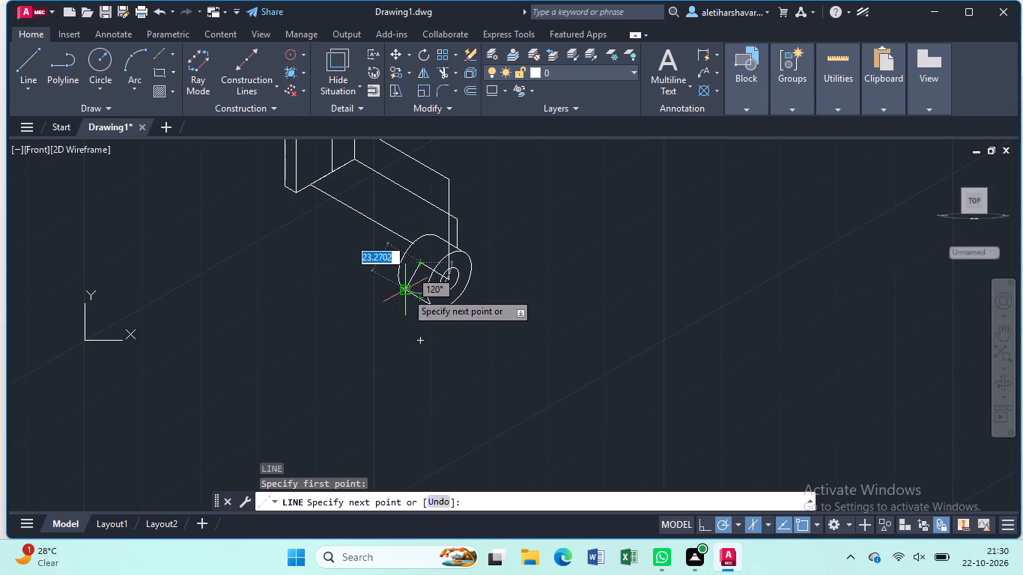
{"action": "left_click", "coordinate": [406, 292]}
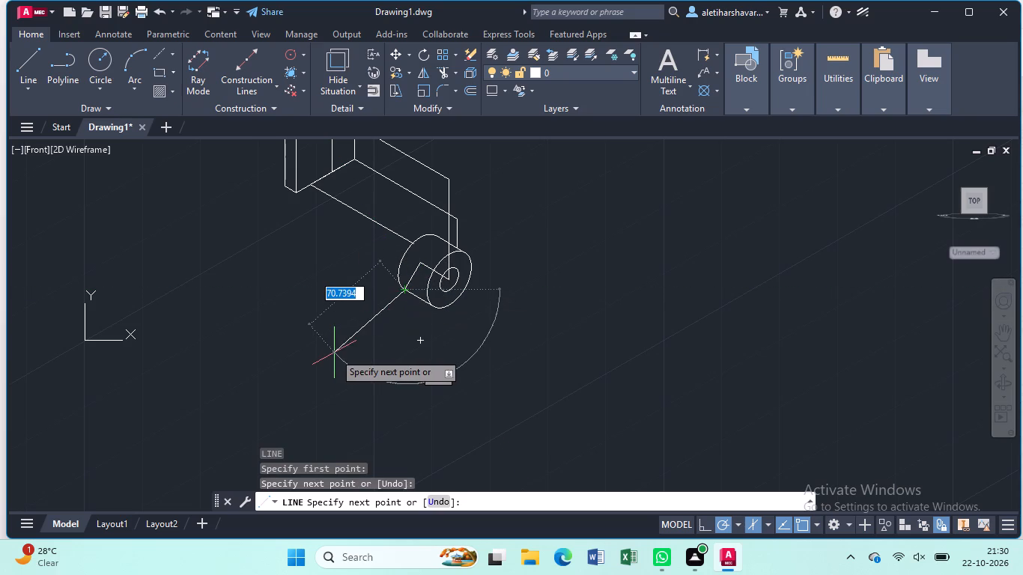
{"action": "key", "text": "Escape"}
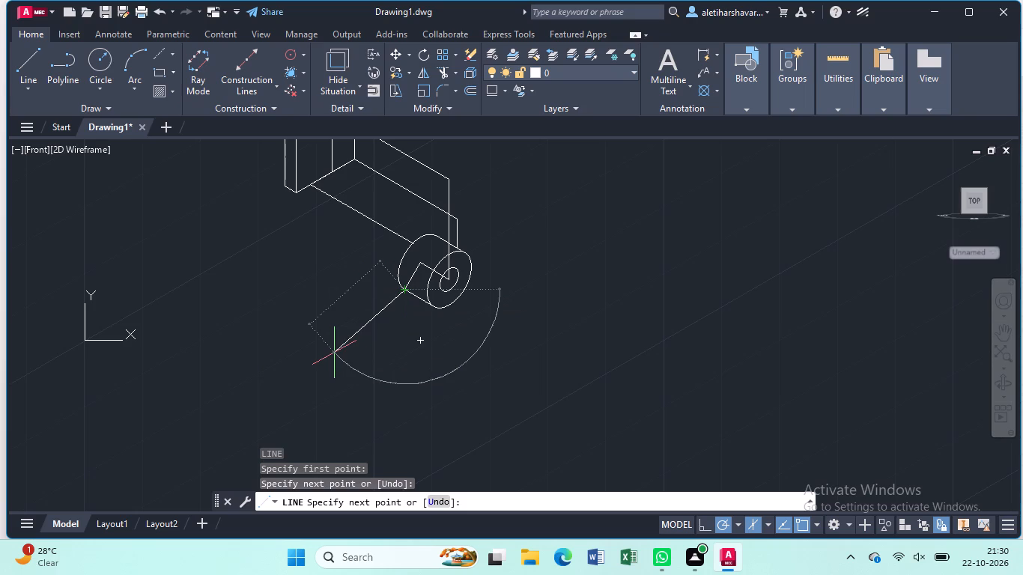
Draw a line about 35 units long from the arm's lower edge at the rear isocircle to the rear end of the lower outline.
{"action": "key", "text": "l"}
{"action": "key", "text": "Return"}
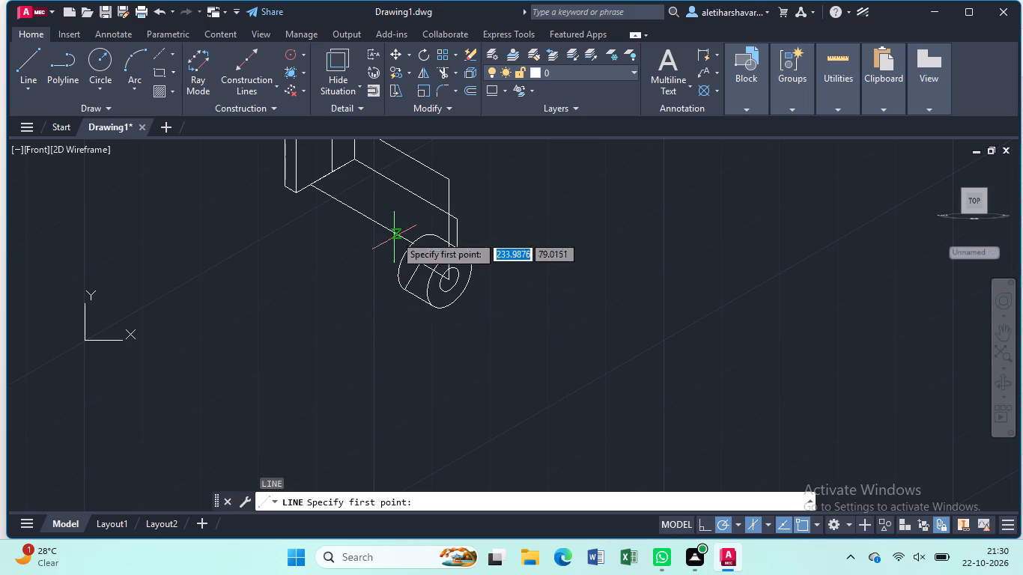
{"action": "left_click", "coordinate": [410, 248]}
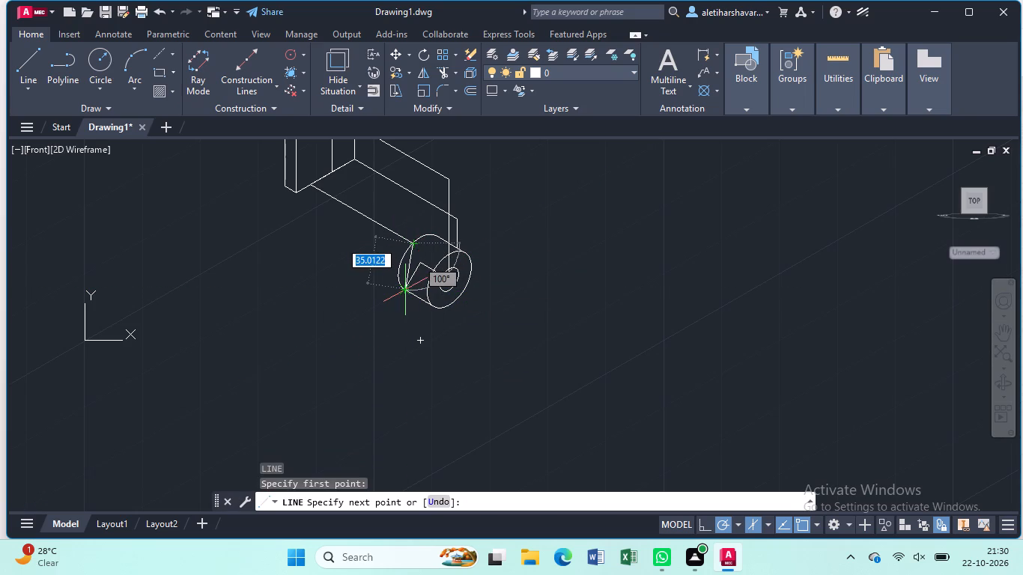
{"action": "left_click", "coordinate": [407, 289]}
{"action": "key", "text": "Escape"}
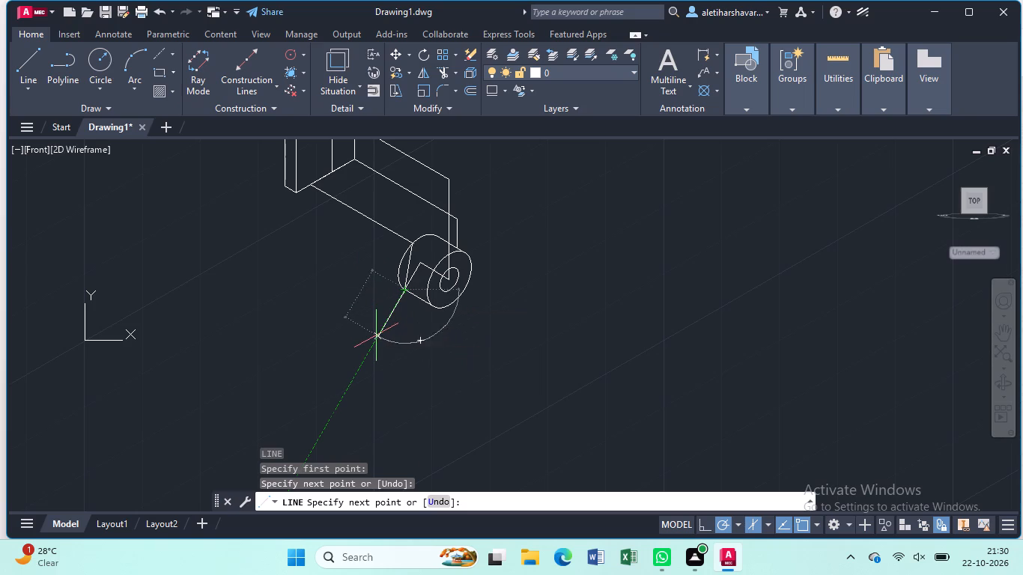
Use Trim to remove the slanted line joining the rear end of the boss's centre line to the lower outline.
{"action": "type", "text": "tr"}
{"action": "key", "text": "Return"}
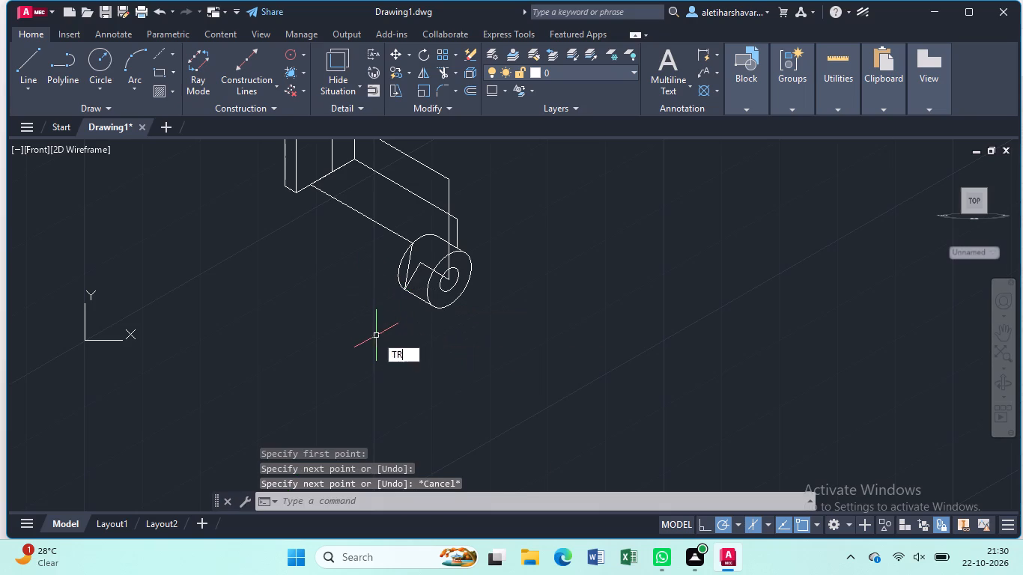
{"action": "left_click", "coordinate": [413, 275]}
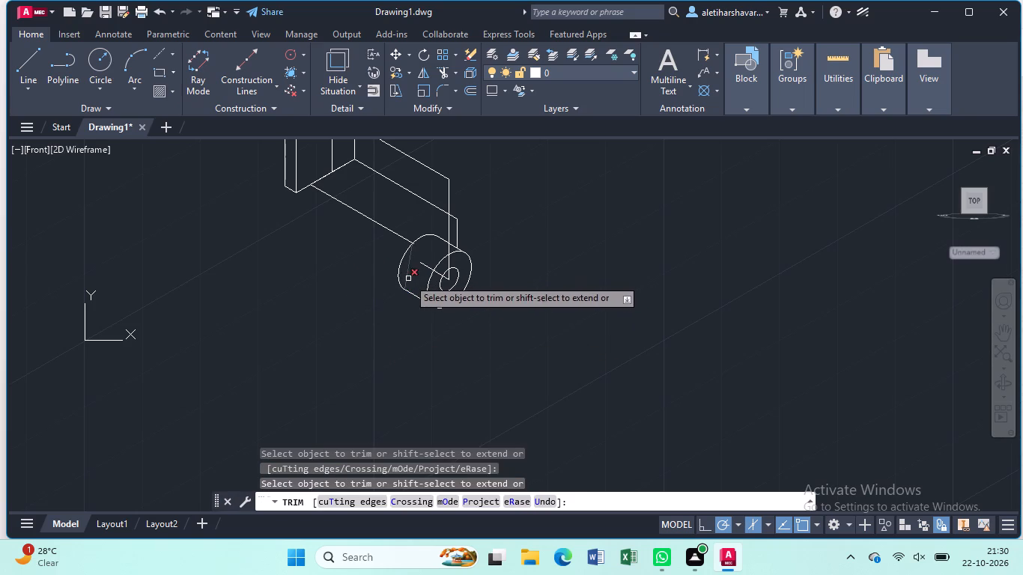
{"action": "key", "text": "Escape"}
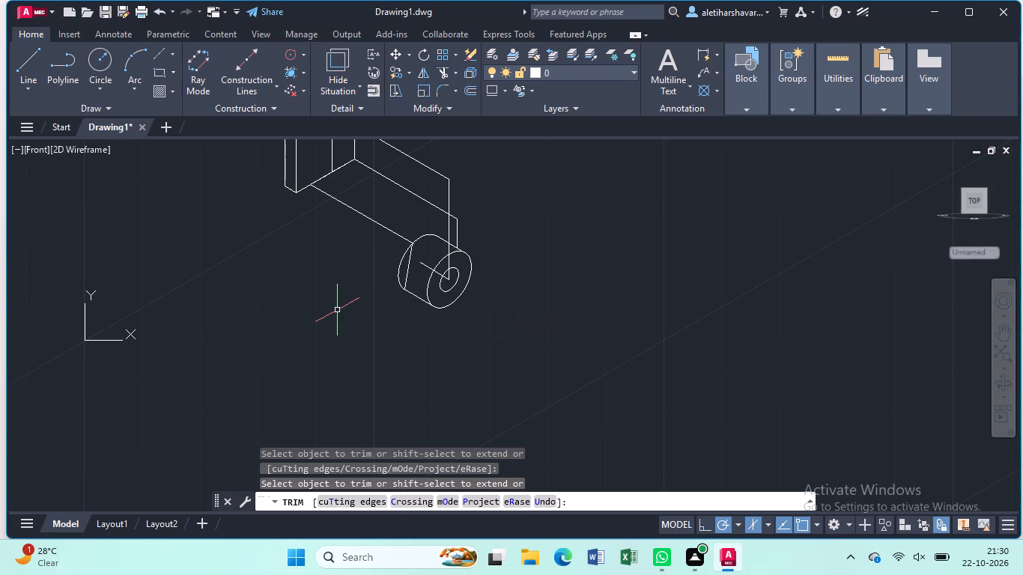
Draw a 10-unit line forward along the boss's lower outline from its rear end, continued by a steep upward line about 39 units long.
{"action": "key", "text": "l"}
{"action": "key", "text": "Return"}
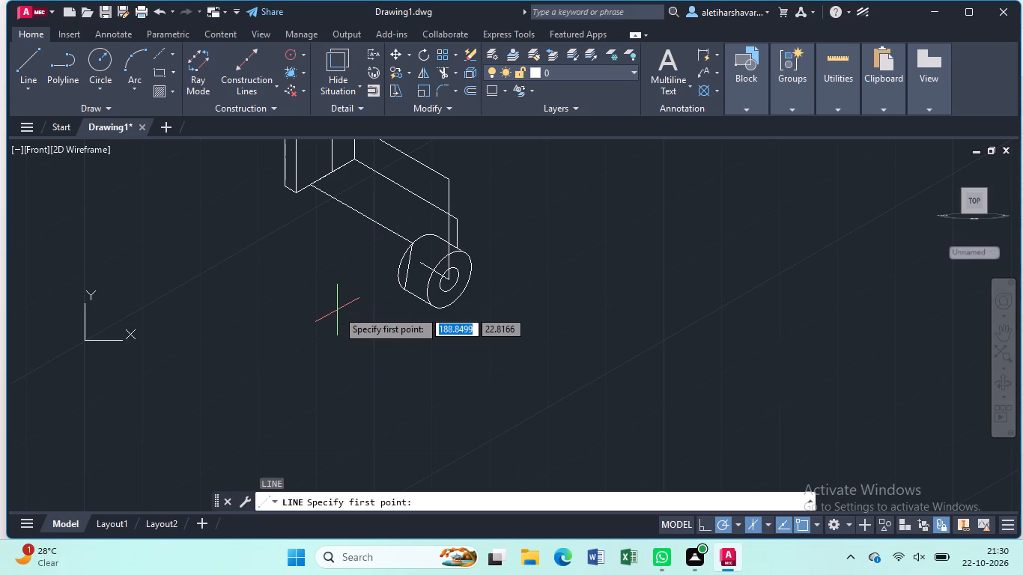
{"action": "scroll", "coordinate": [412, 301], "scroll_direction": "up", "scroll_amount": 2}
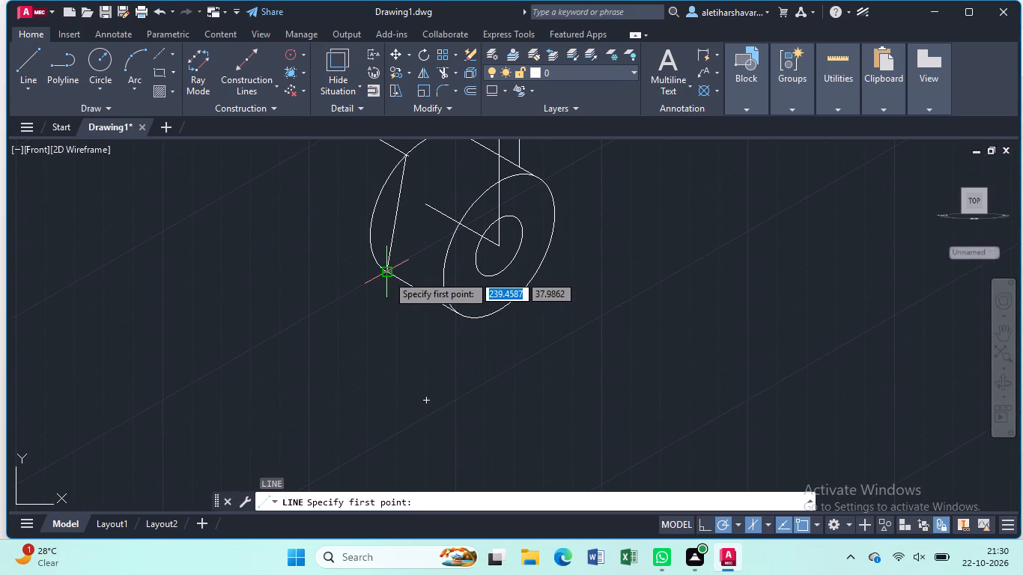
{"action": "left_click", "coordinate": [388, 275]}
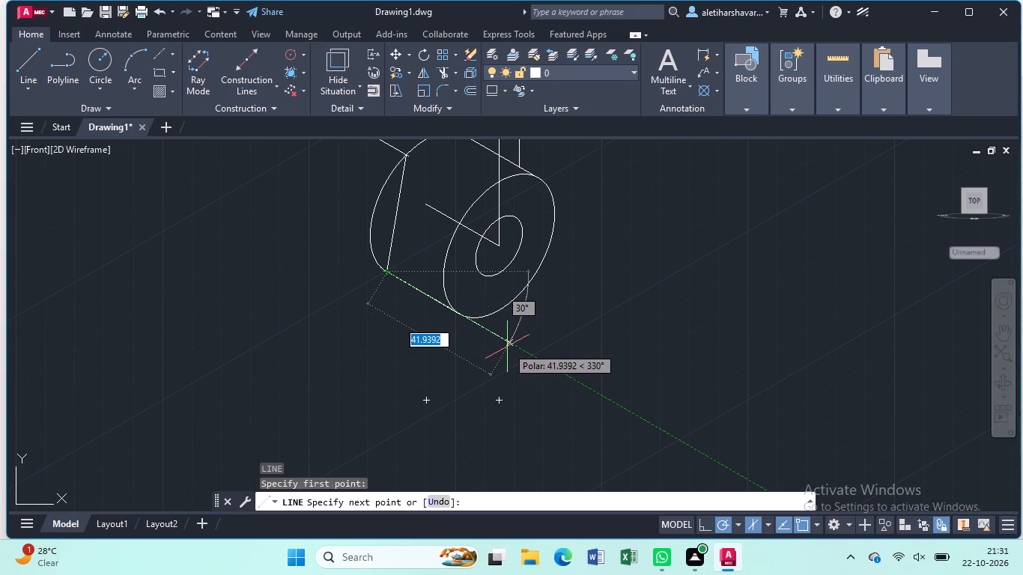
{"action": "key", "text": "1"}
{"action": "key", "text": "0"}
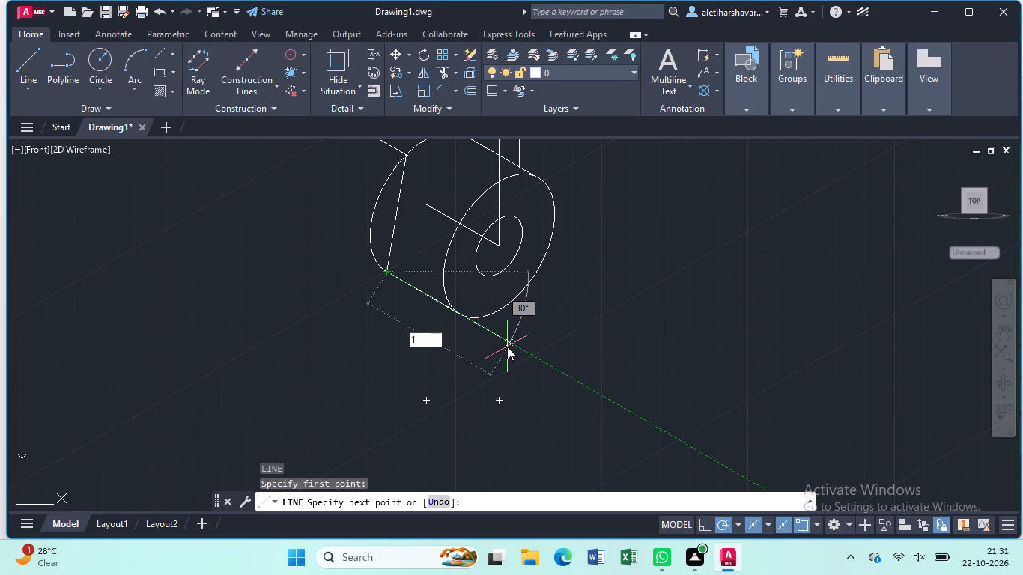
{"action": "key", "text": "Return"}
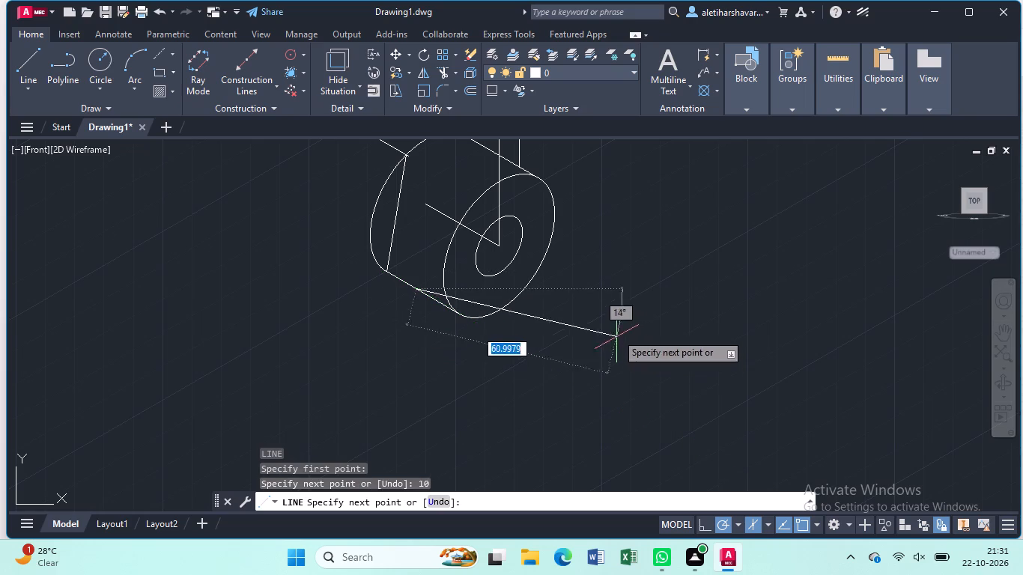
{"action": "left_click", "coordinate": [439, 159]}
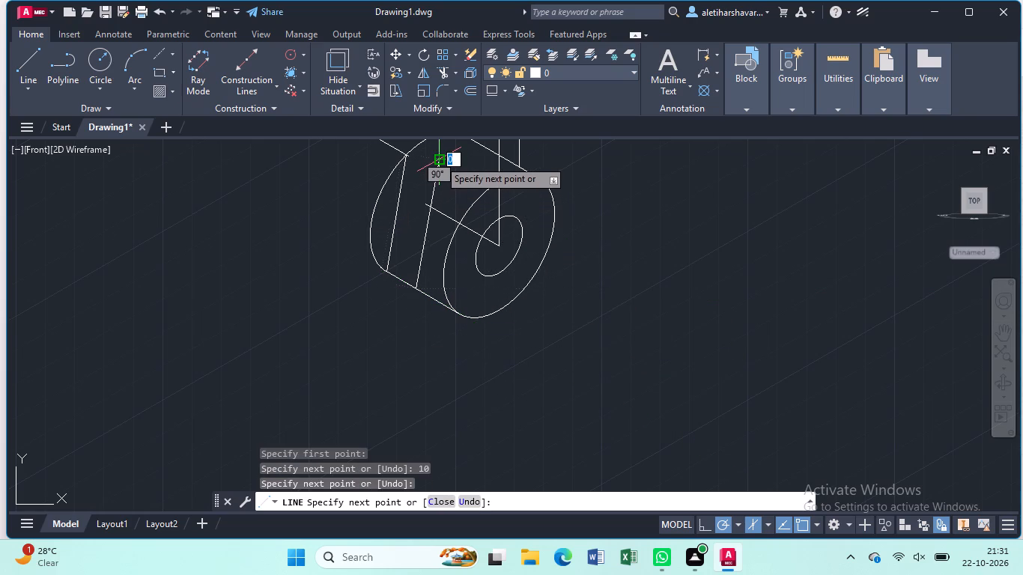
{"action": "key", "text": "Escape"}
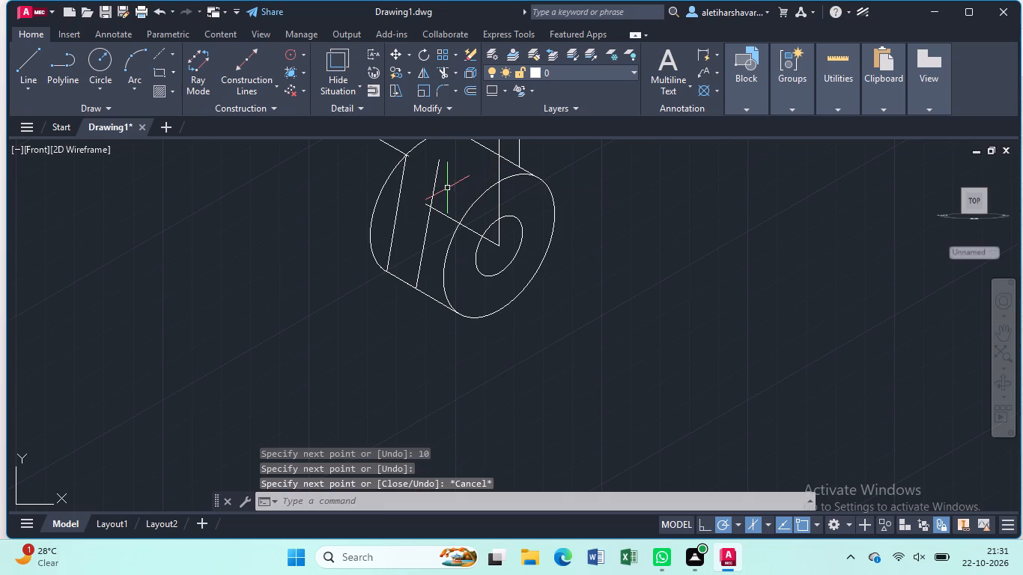
Delete the arm's lower edge line running from the plate to the boss's rear isocircle.
{"action": "middle_click_drag", "start_coordinate": [451, 207], "coordinate": [470, 391]}
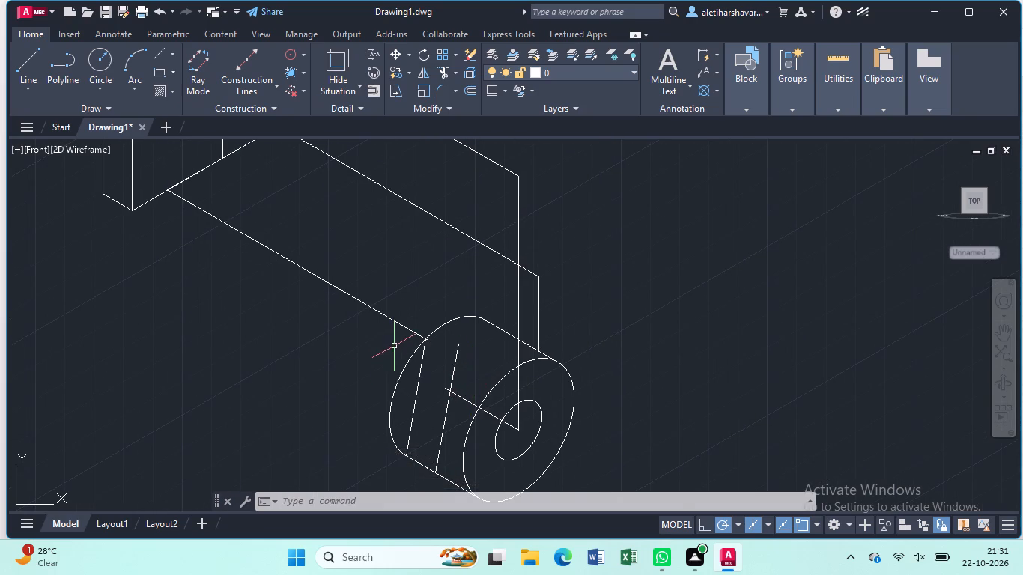
{"action": "scroll", "coordinate": [394, 346], "scroll_direction": "up", "scroll_amount": 3}
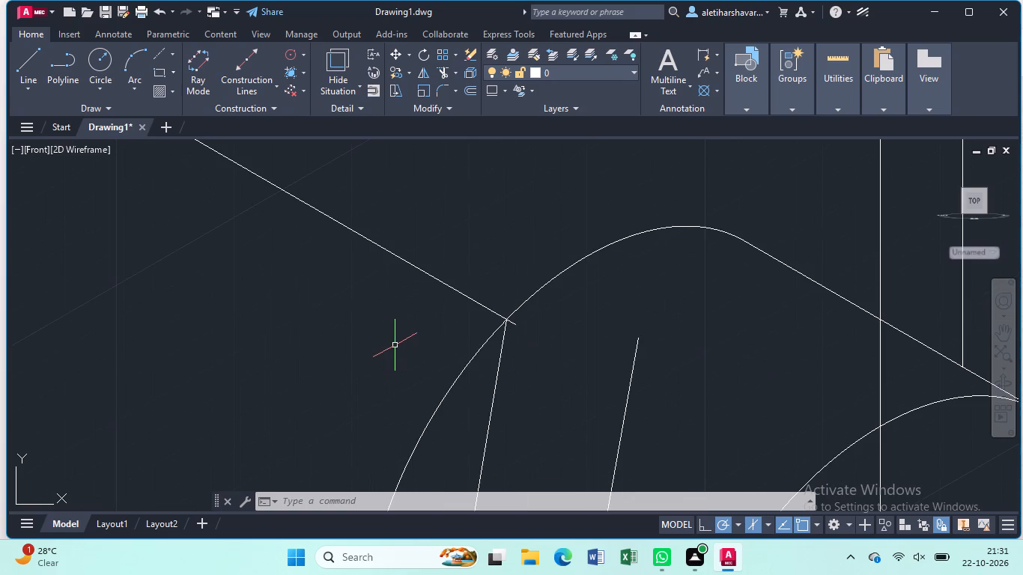
{"action": "scroll", "coordinate": [395, 345], "scroll_direction": "down", "scroll_amount": 2}
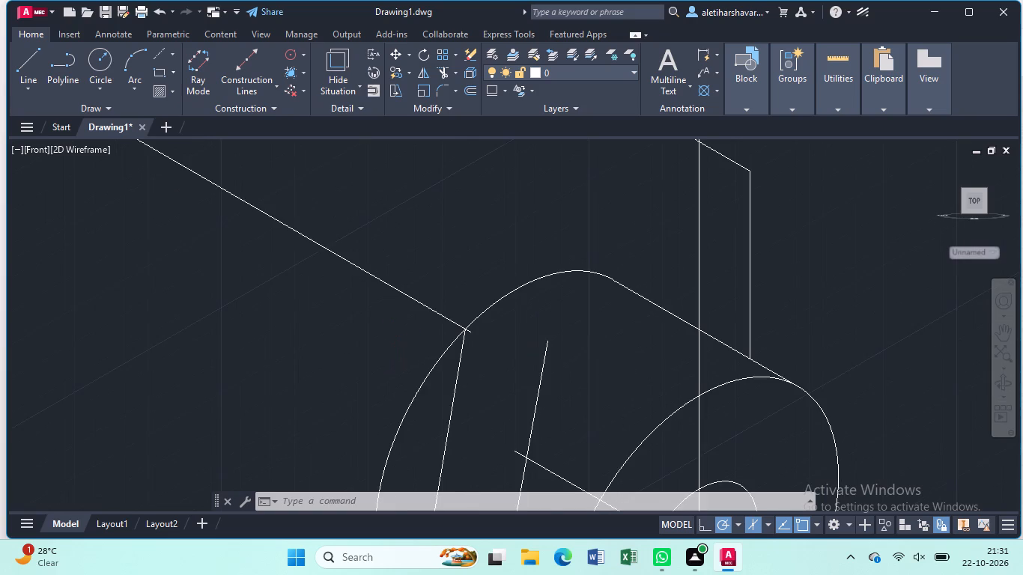
{"action": "scroll", "coordinate": [395, 345], "scroll_direction": "down", "scroll_amount": 1}
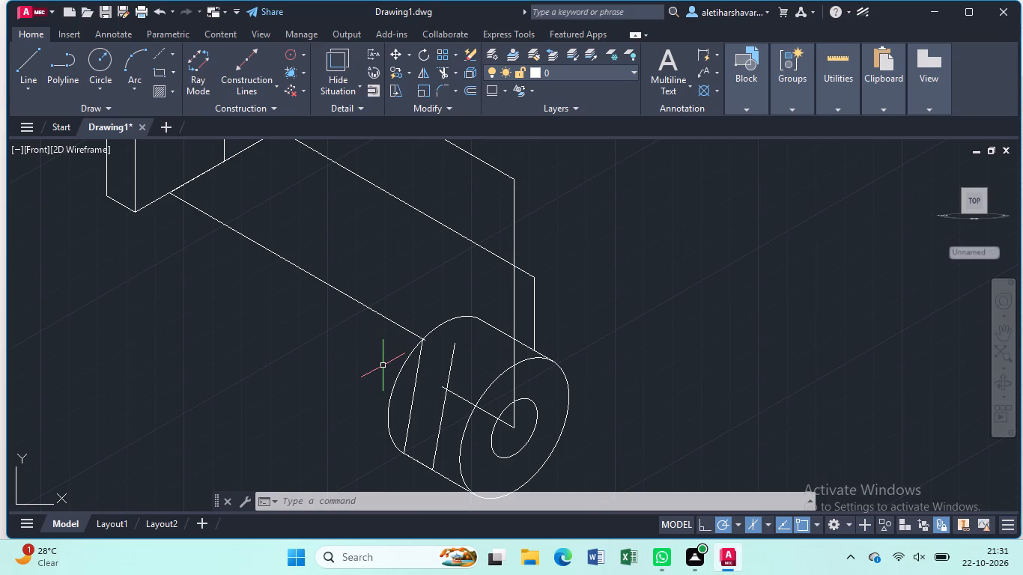
{"action": "left_click", "coordinate": [398, 322]}
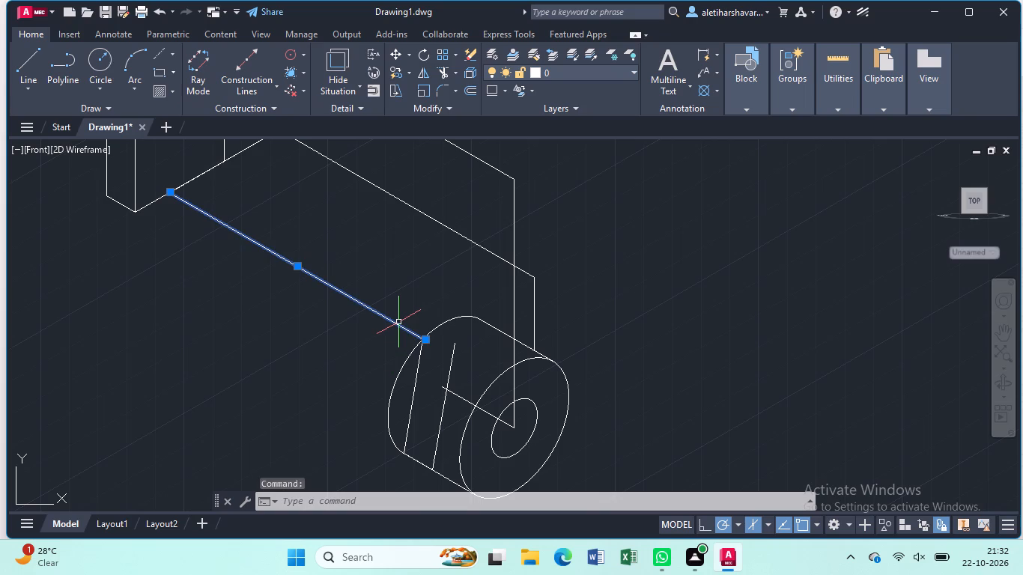
{"action": "key", "text": "Delete"}
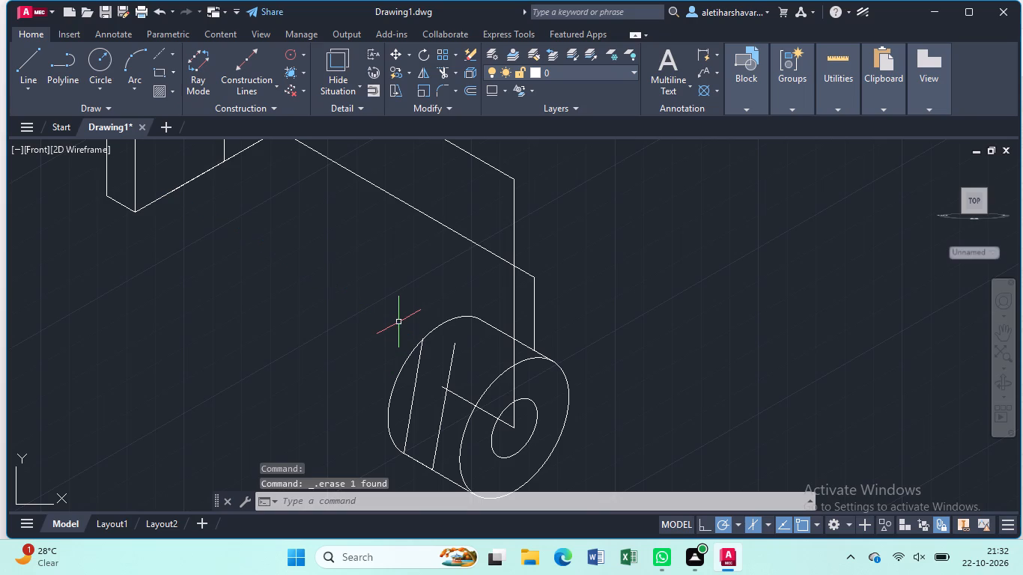
Draw a 73-unit line at 330° from the plate's lower front edge, continued by a vertical line about 51 units down across the boss.
{"action": "key", "text": "l"}
{"action": "key", "text": "Return"}
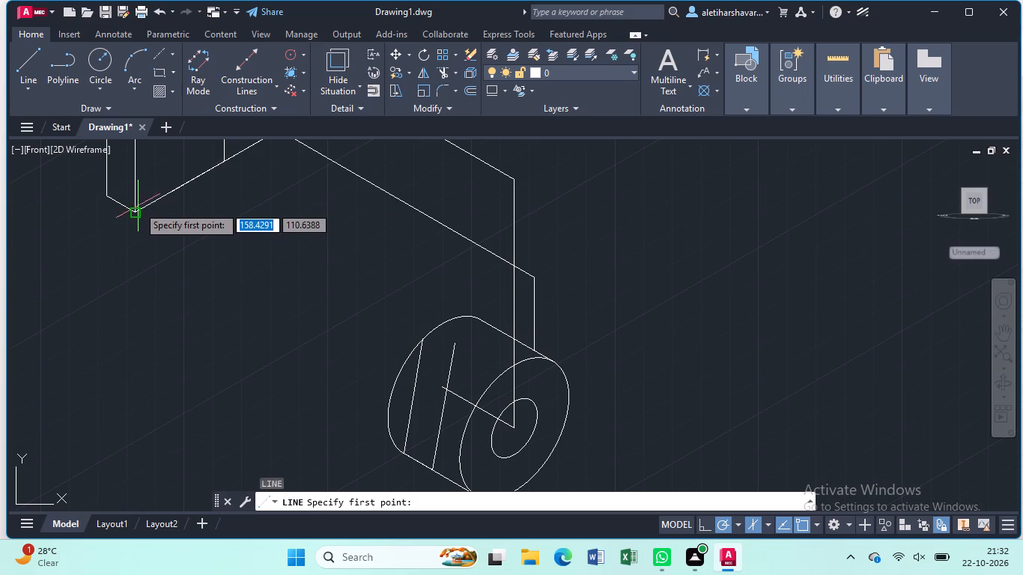
{"action": "left_click", "coordinate": [194, 175]}
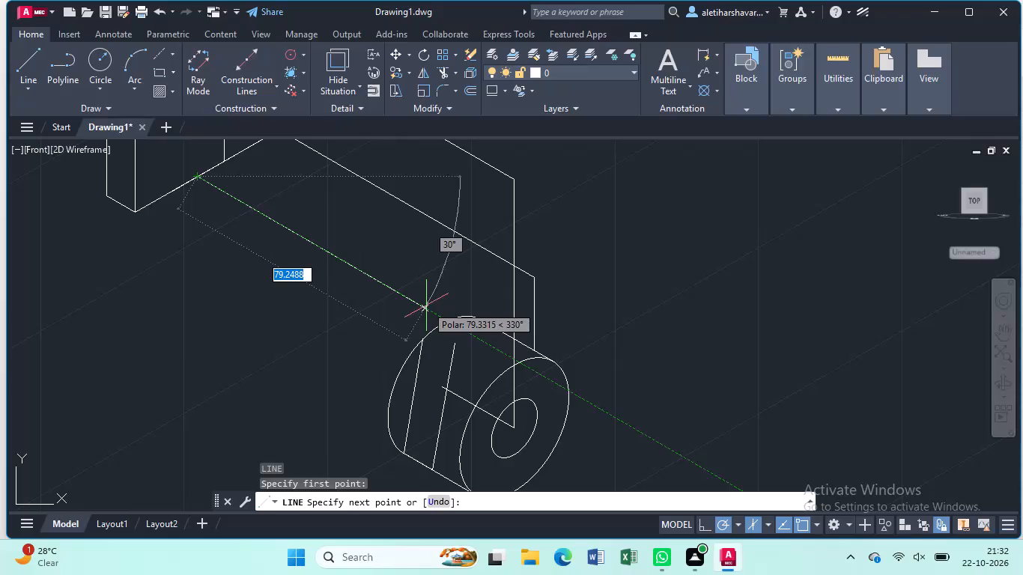
{"action": "type", "text": "22"}
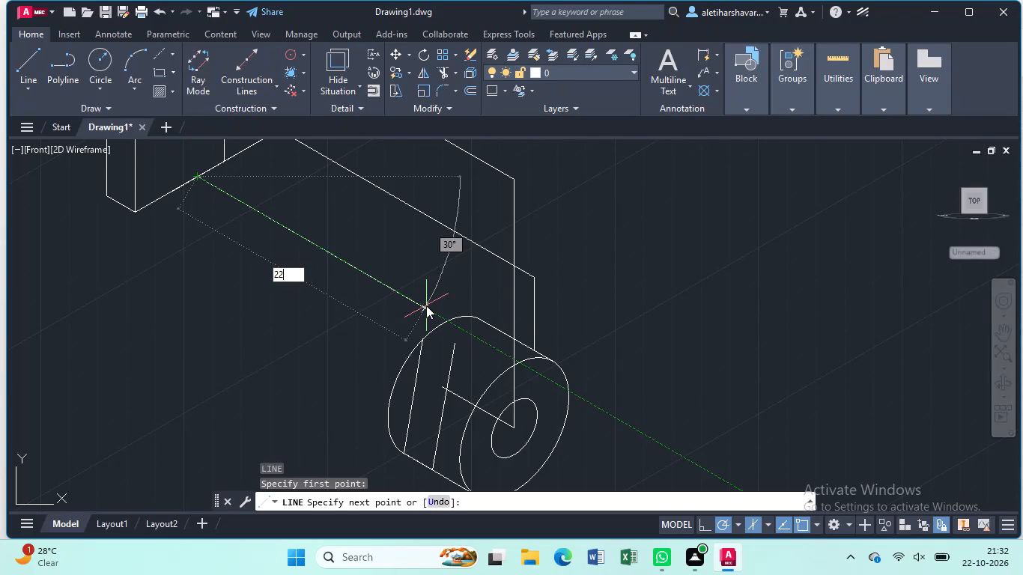
{"action": "key", "text": "BackSpace"}
{"action": "key", "text": "BackSpace"}
{"action": "key", "text": "7"}
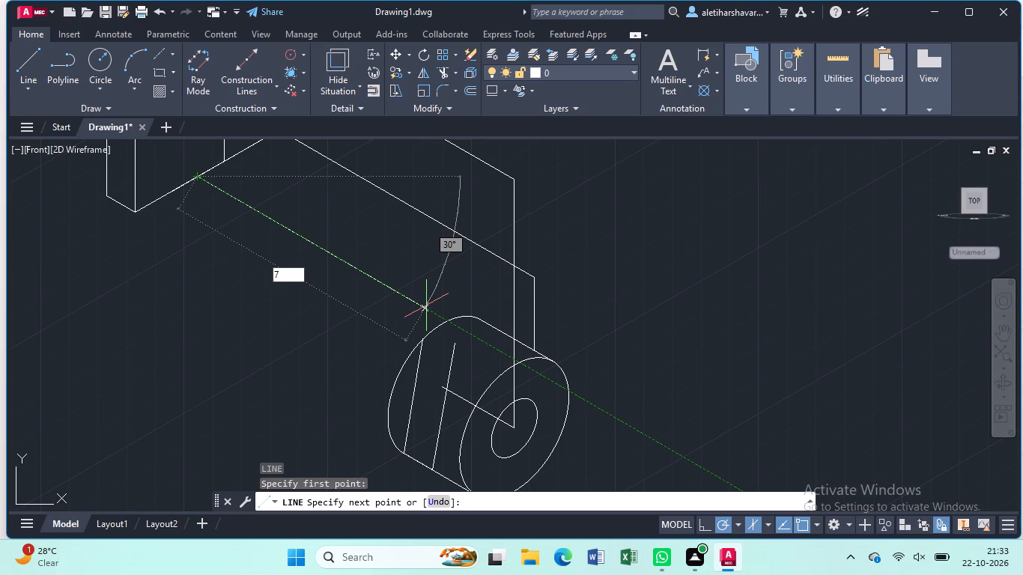
{"action": "key", "text": "3"}
{"action": "key", "text": "Return"}
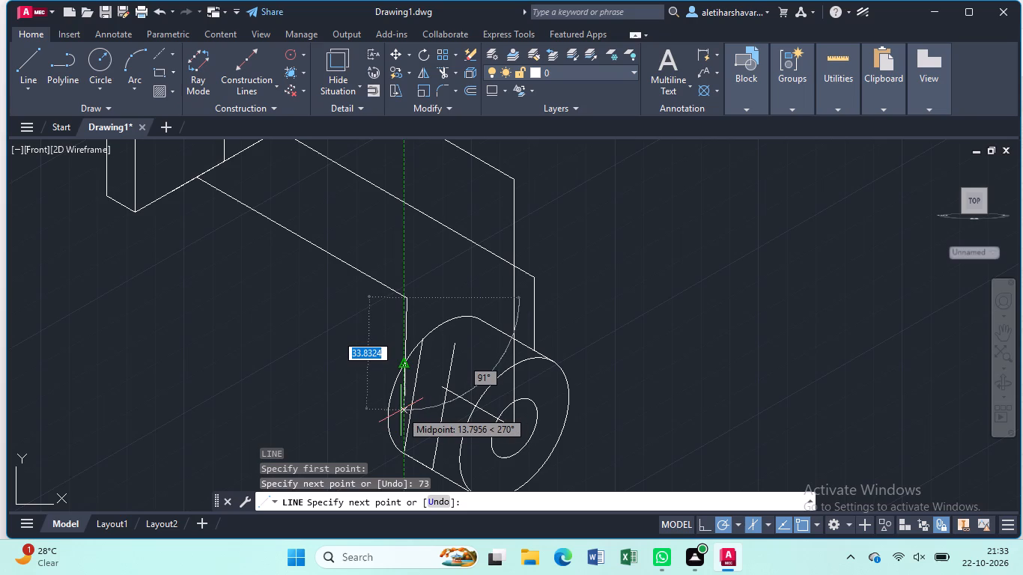
{"action": "left_click", "coordinate": [410, 468]}
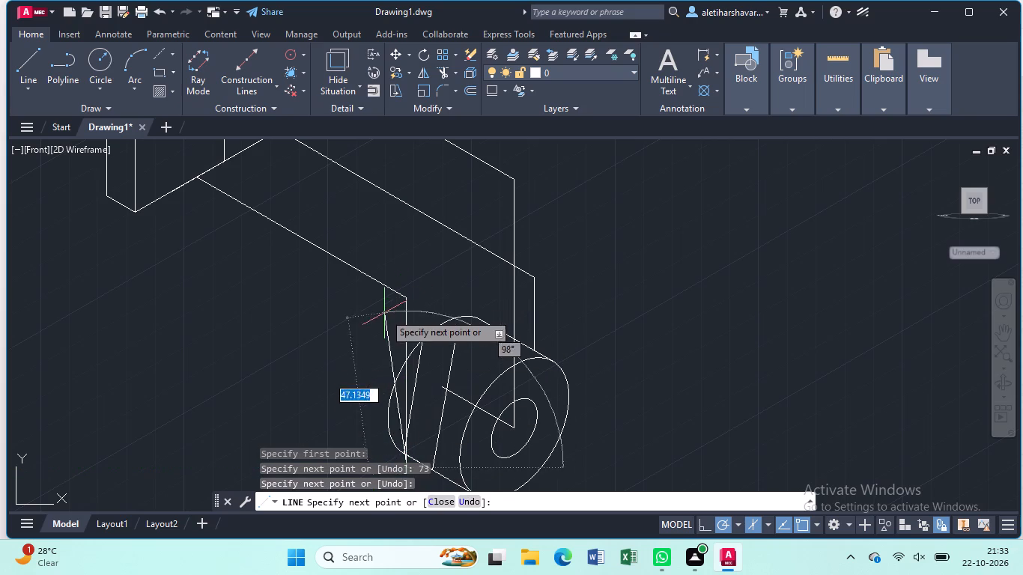
{"action": "key", "text": "Escape"}
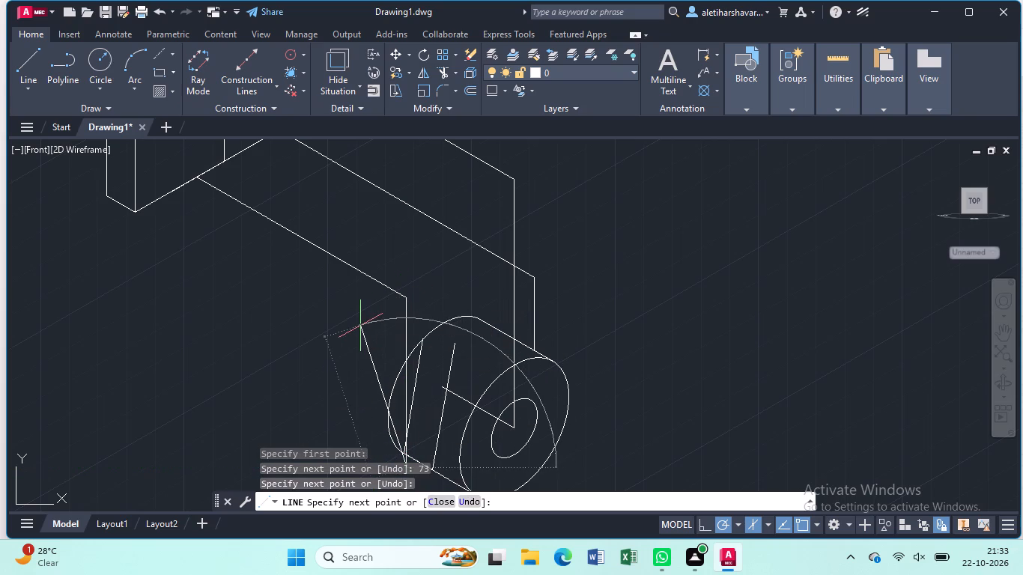
Trim away both slanted lines inside the boss, including their leftover pieces above and below the crossings.
{"action": "key", "text": "y"}
{"action": "key", "text": "BackSpace"}
{"action": "type", "text": "tr"}
{"action": "key", "text": "Return"}
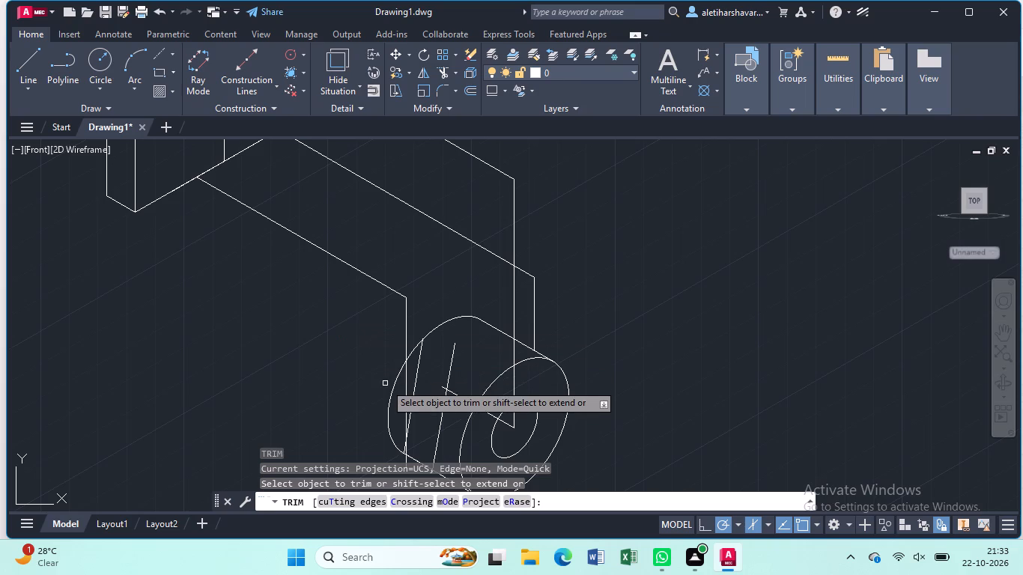
{"action": "left_click", "coordinate": [416, 380]}
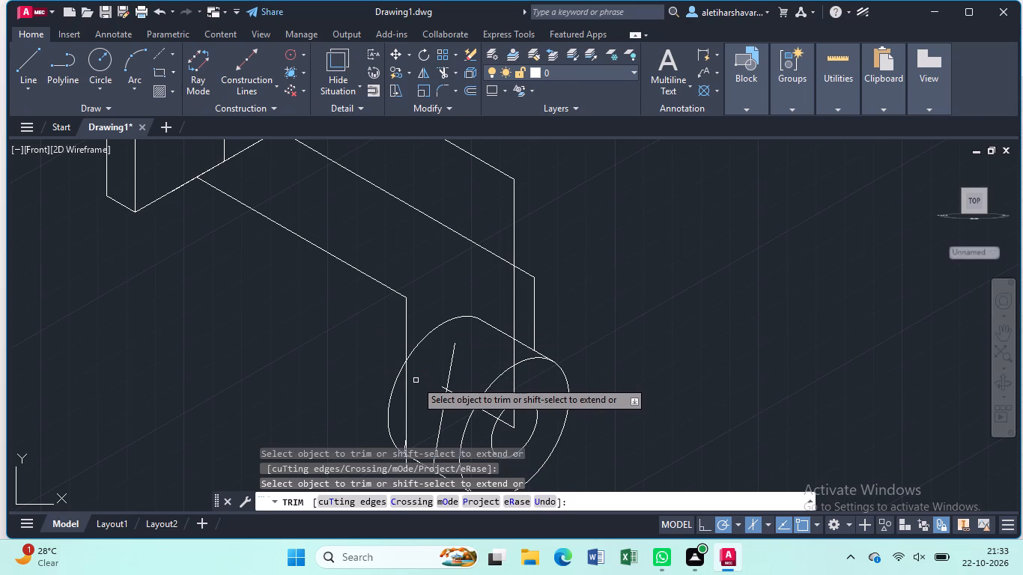
{"action": "left_click", "coordinate": [404, 447]}
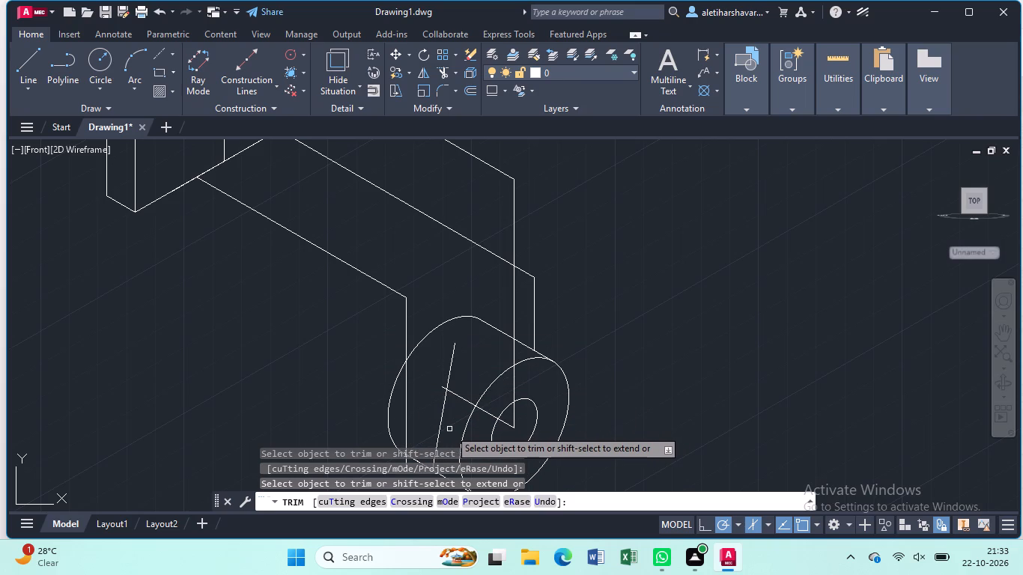
{"action": "left_click", "coordinate": [442, 429]}
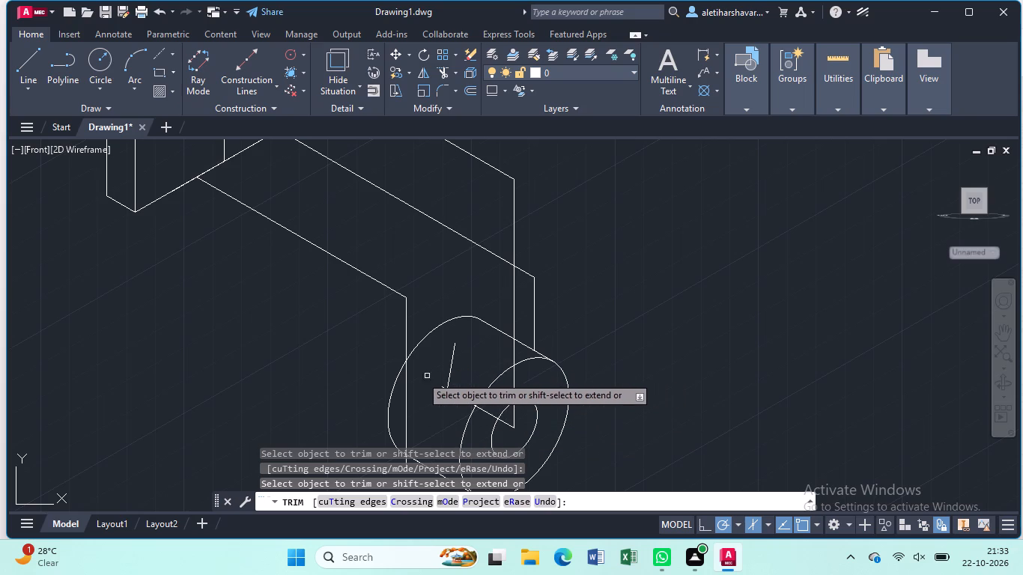
{"action": "left_click", "coordinate": [452, 378]}
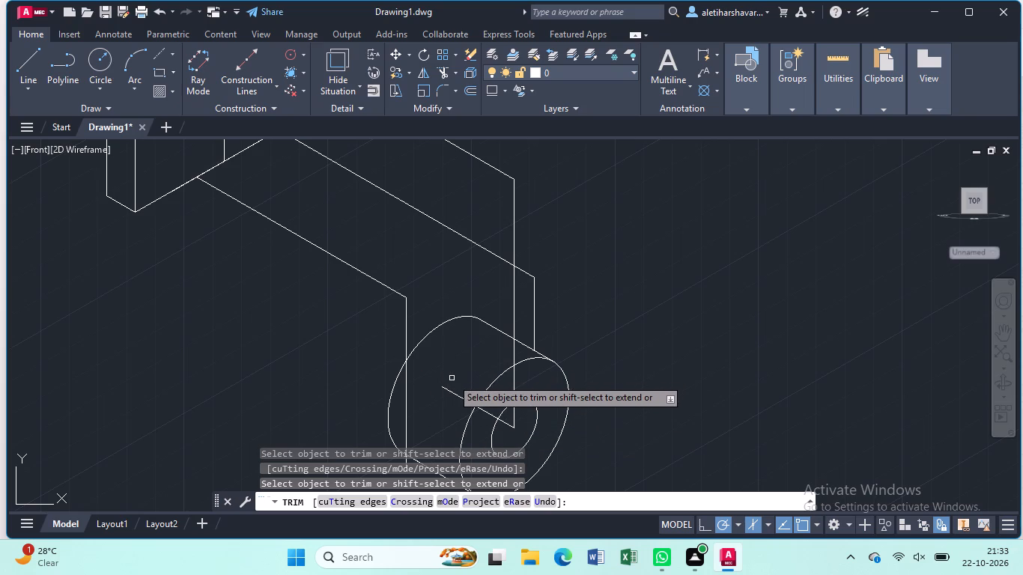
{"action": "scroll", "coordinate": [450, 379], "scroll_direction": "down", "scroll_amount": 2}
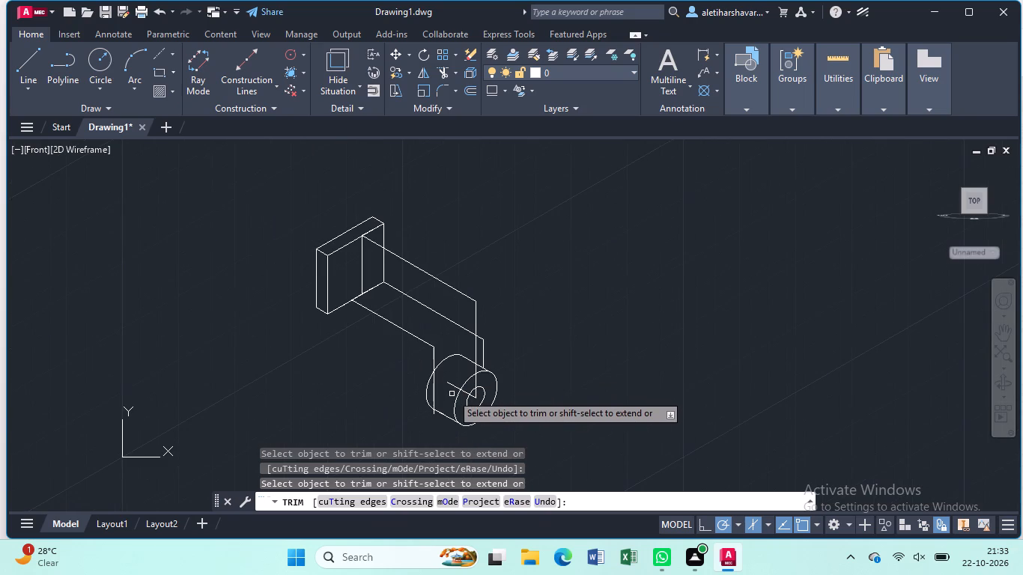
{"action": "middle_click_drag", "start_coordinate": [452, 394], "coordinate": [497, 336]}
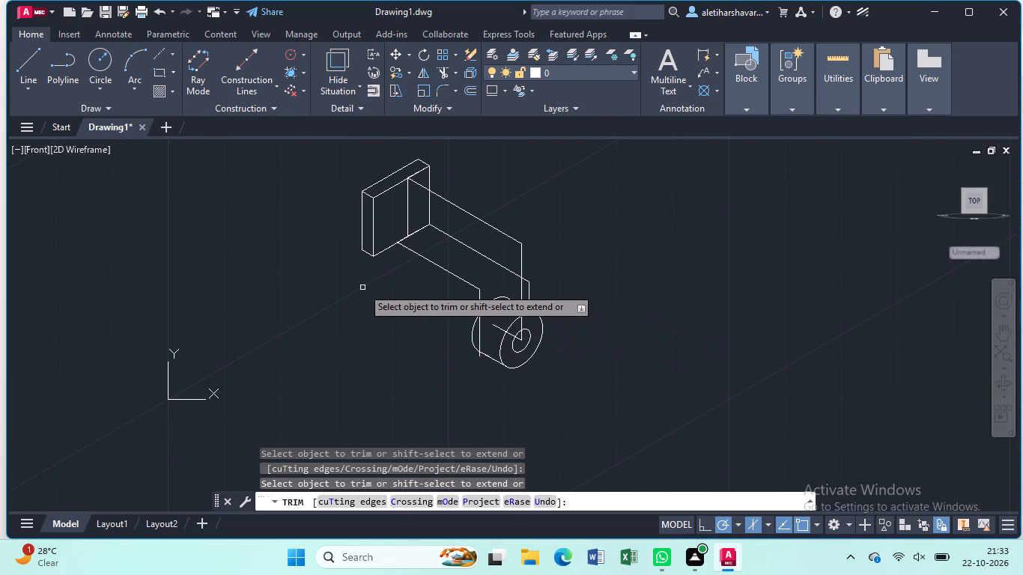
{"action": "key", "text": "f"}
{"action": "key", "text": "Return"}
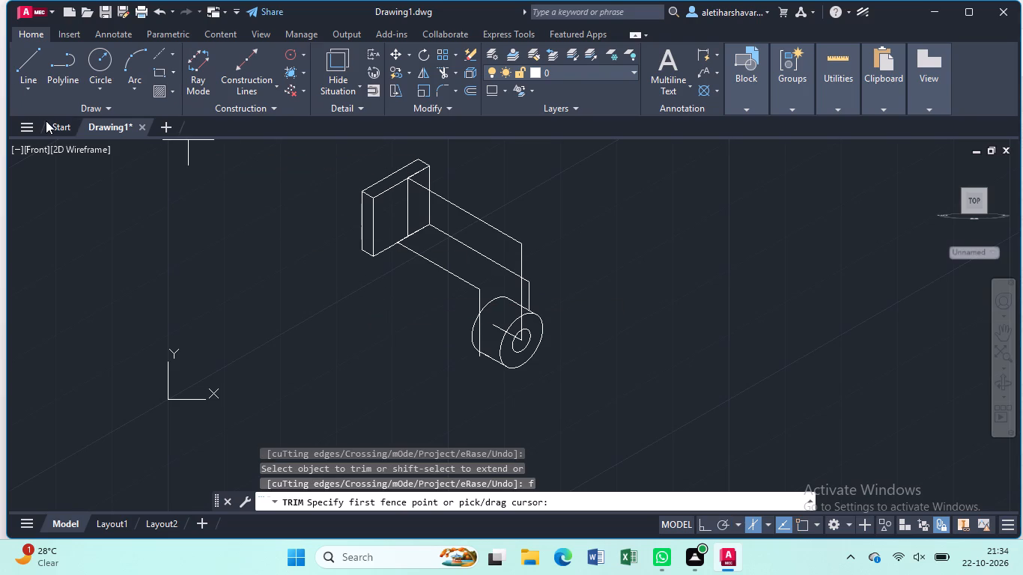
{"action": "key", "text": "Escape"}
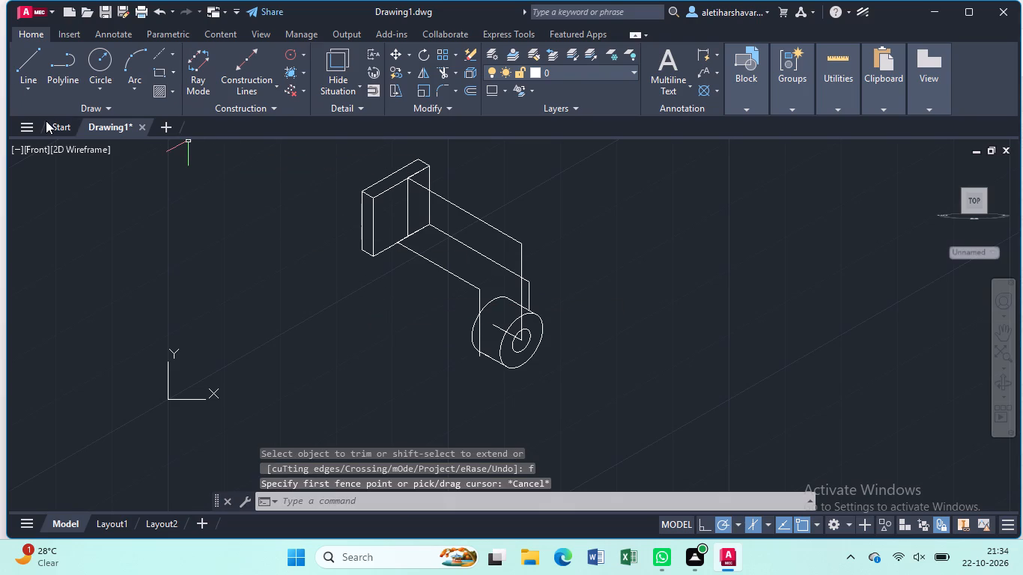
Fillet the corner between the plate's lower front edge and the arm's lower edge with a radius of 30, without a dimension.
{"action": "key", "text": "f"}
{"action": "key", "text": "Return"}
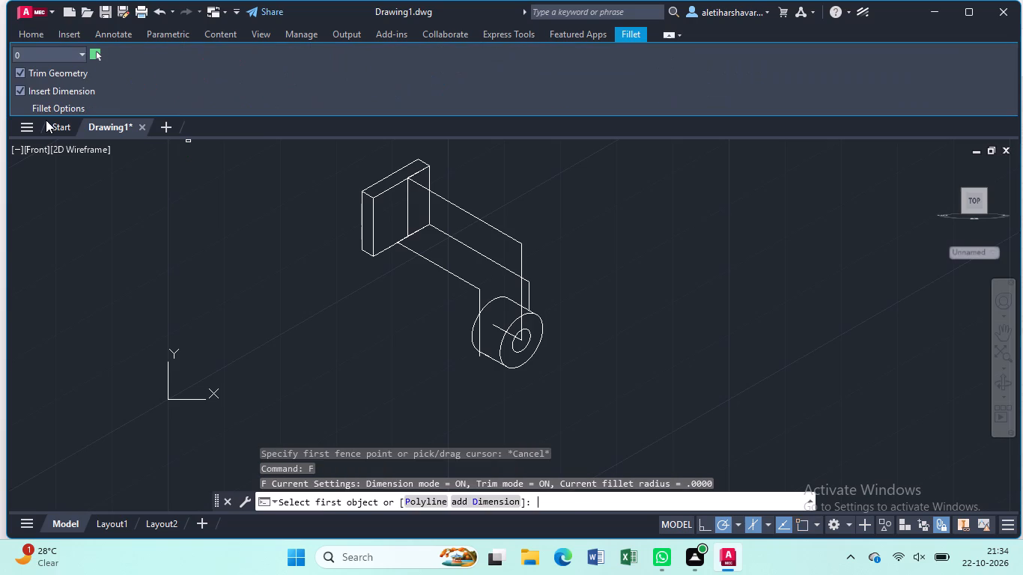
{"action": "left_click", "coordinate": [56, 54]}
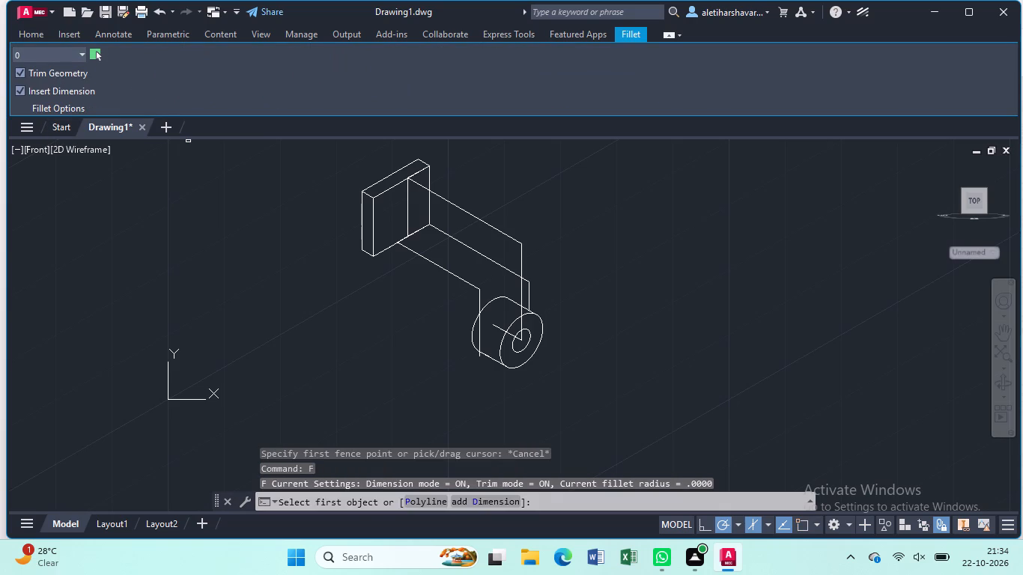
{"action": "key", "text": "BackSpace"}
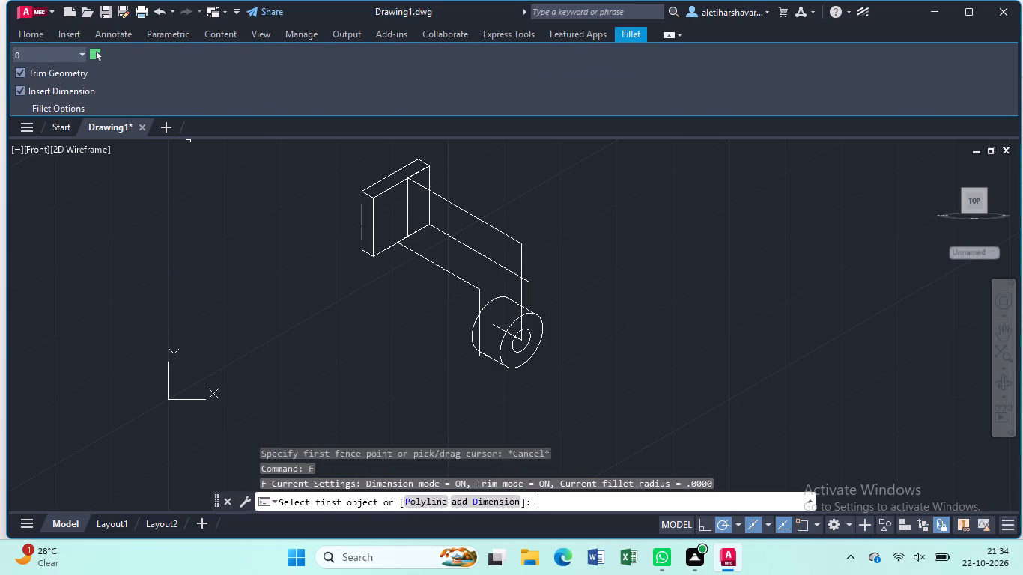
{"action": "left_click", "coordinate": [58, 59]}
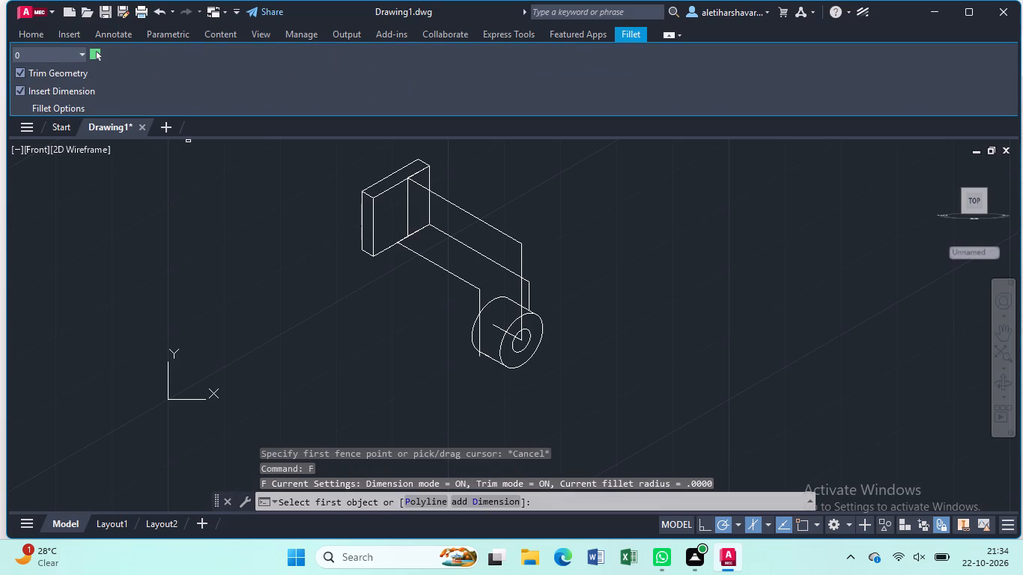
{"action": "left_click", "coordinate": [51, 57]}
{"action": "key", "text": "BackSpace"}
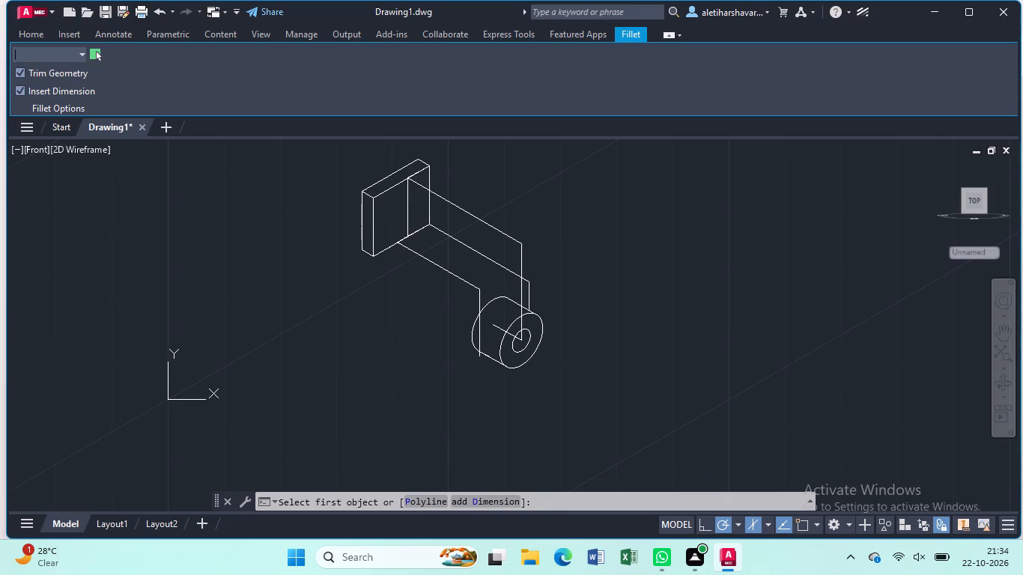
{"action": "type", "text": "30"}
{"action": "key", "text": "Return"}
{"action": "left_click", "coordinate": [384, 251]}
{"action": "left_click", "coordinate": [408, 249]}
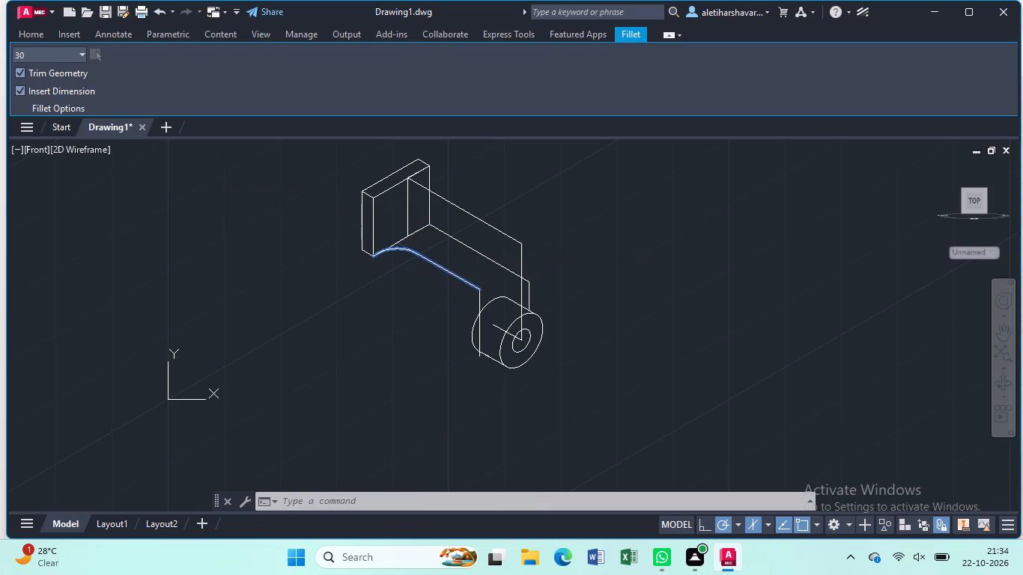
{"action": "key", "text": "Escape"}
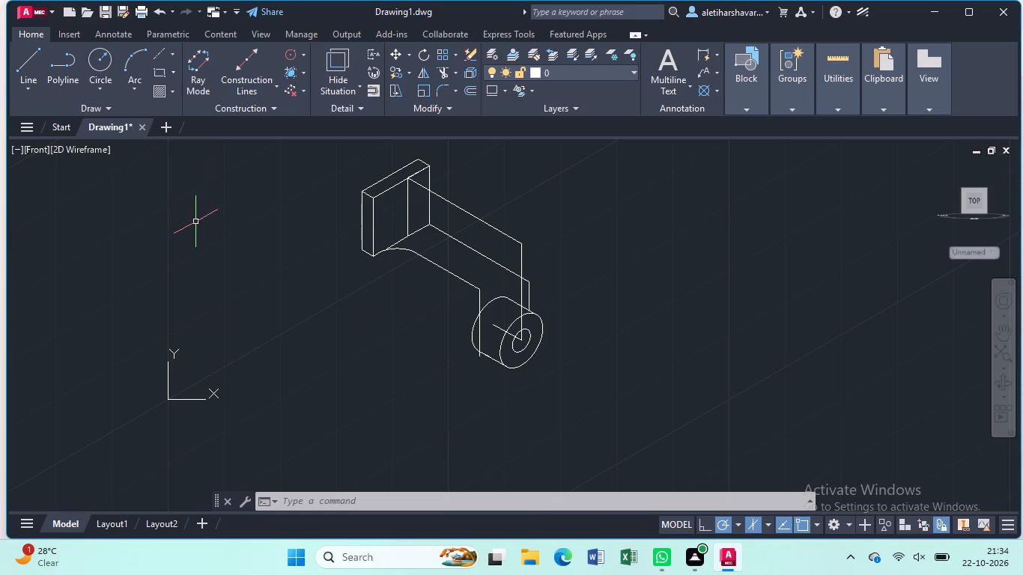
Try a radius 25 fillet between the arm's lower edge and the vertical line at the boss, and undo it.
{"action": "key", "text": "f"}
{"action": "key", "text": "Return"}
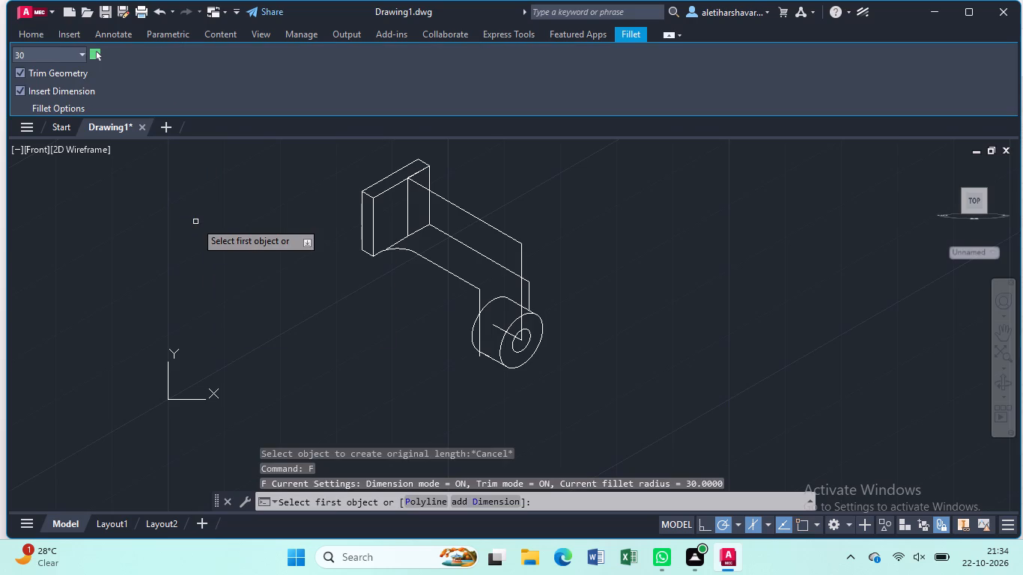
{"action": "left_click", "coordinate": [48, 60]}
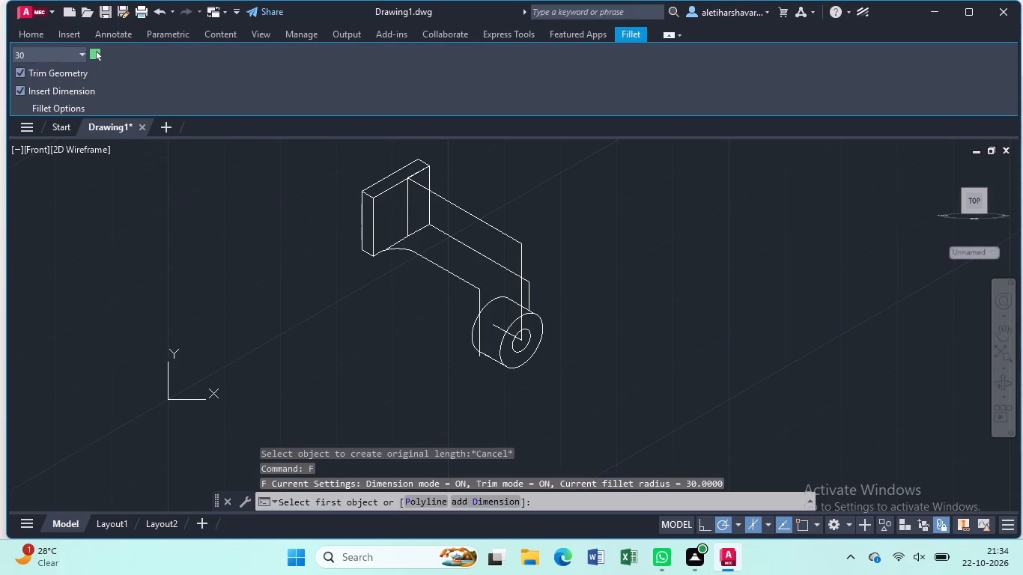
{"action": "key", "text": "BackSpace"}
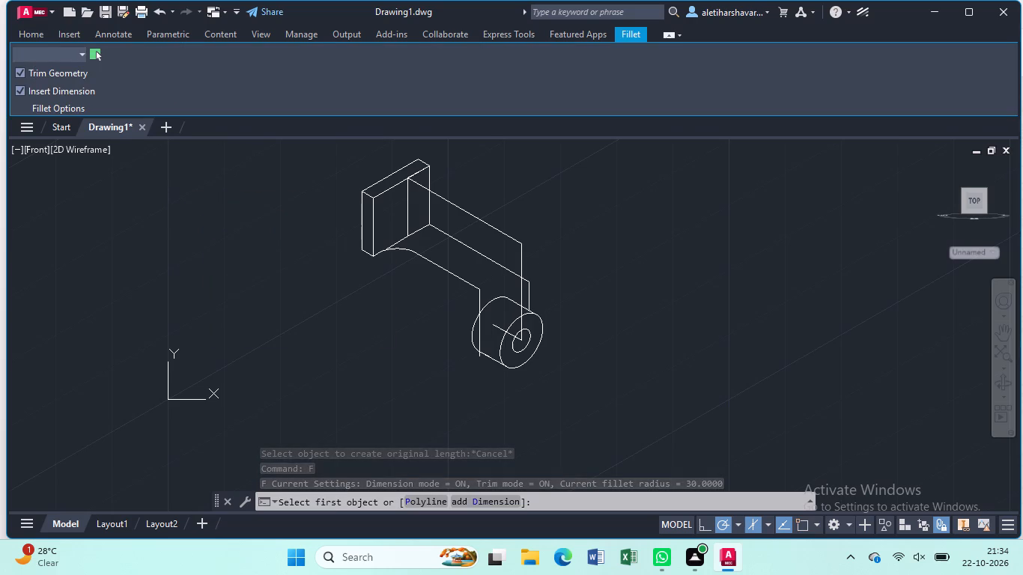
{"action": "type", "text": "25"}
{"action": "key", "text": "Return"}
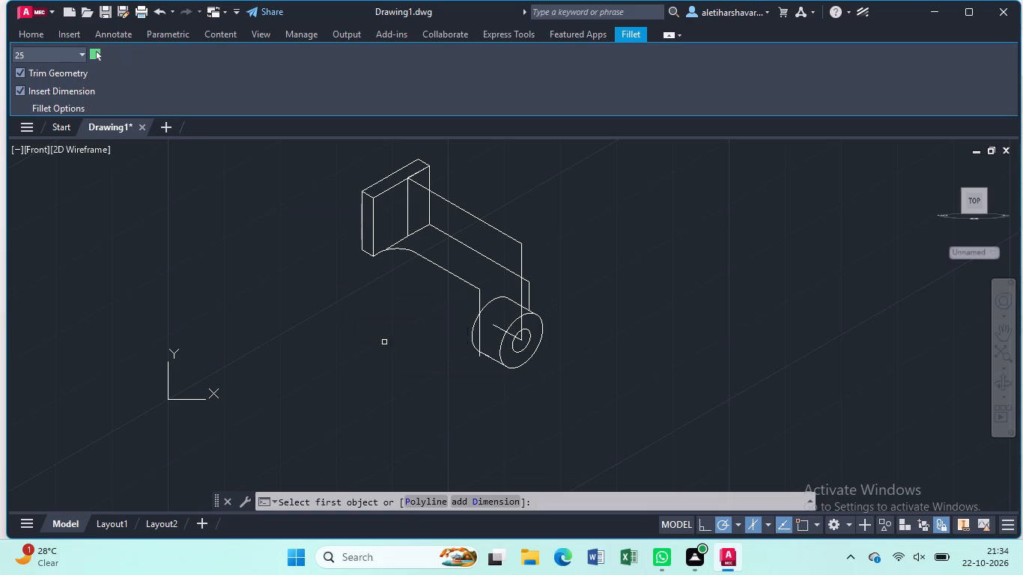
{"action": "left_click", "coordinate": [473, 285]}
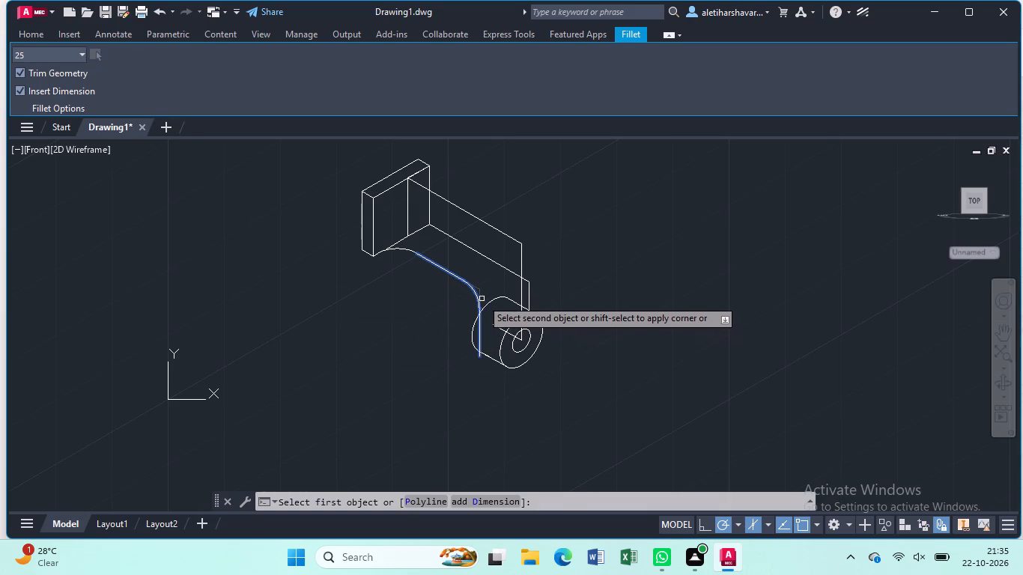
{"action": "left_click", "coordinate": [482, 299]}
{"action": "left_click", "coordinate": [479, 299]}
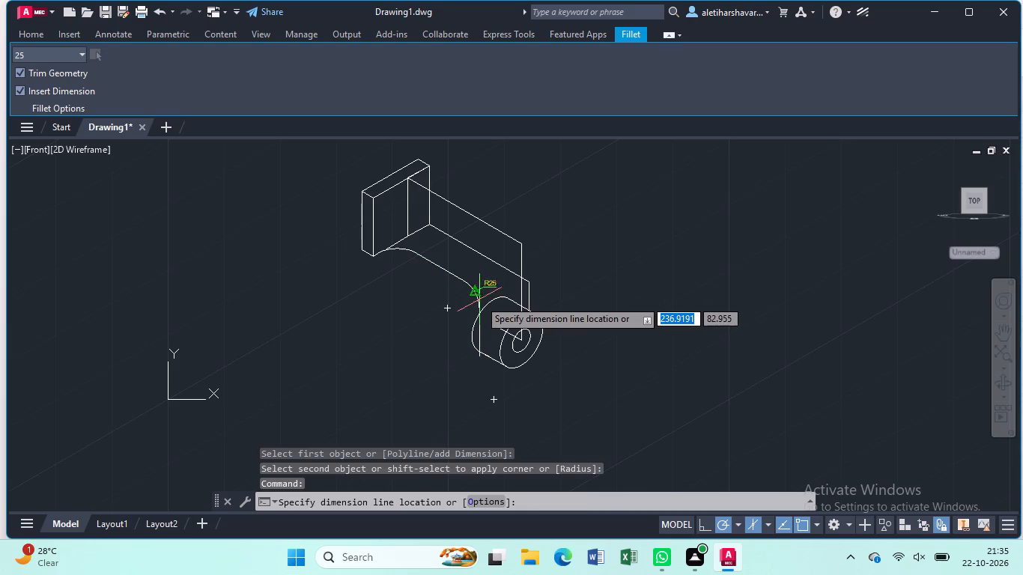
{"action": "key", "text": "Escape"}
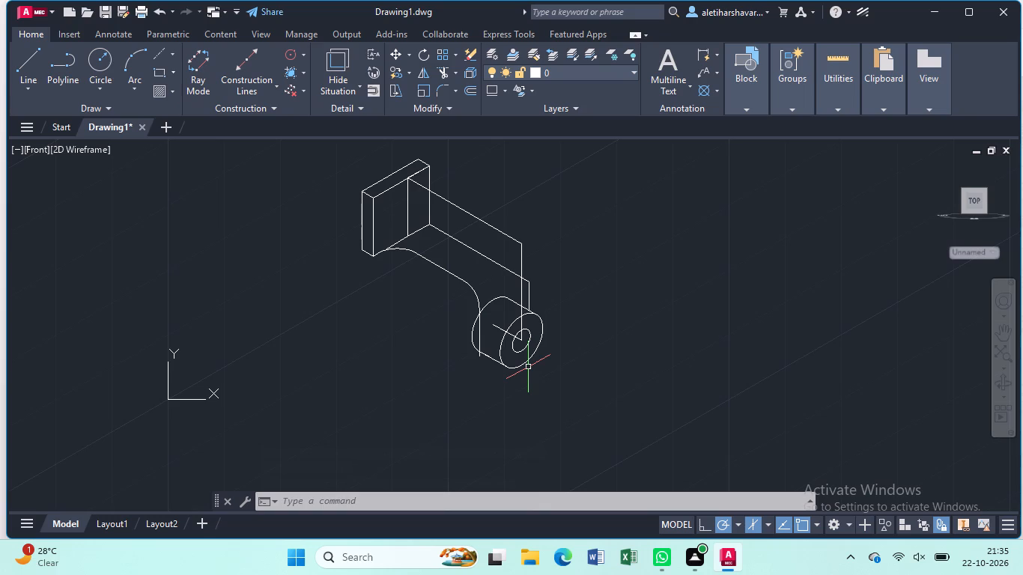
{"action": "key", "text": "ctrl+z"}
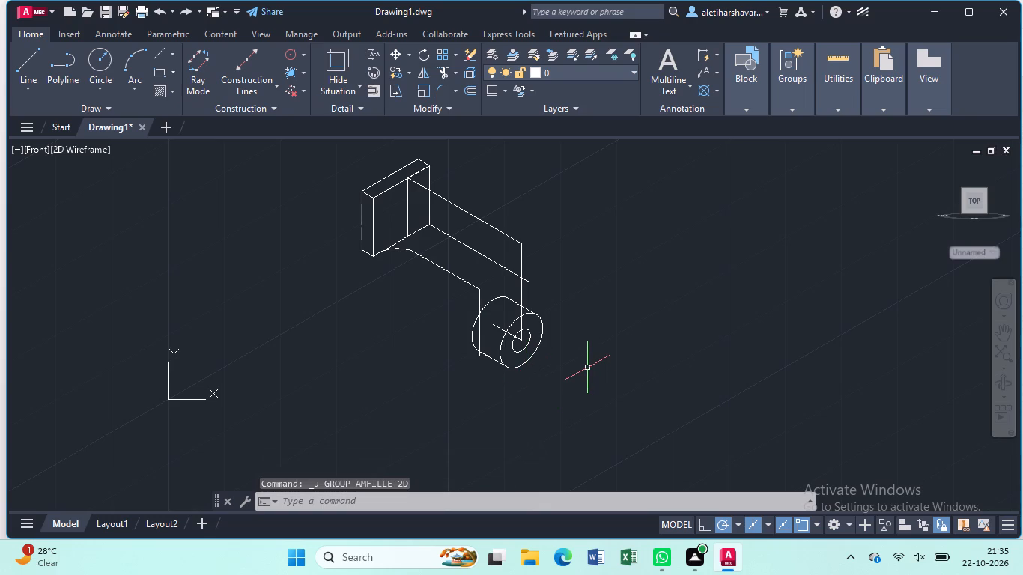
Fillet the corner between the arm's lower edge and the vertical line at the boss with a radius of 10, without a dimension.
{"action": "key", "text": "f"}
{"action": "key", "text": "Return"}
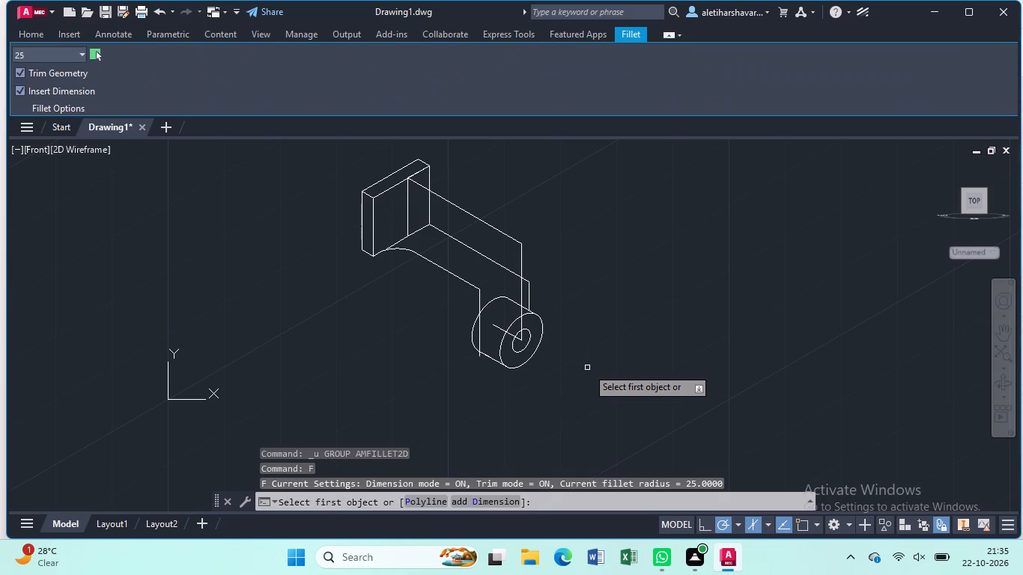
{"action": "left_click", "coordinate": [63, 52]}
{"action": "key", "text": "BackSpace"}
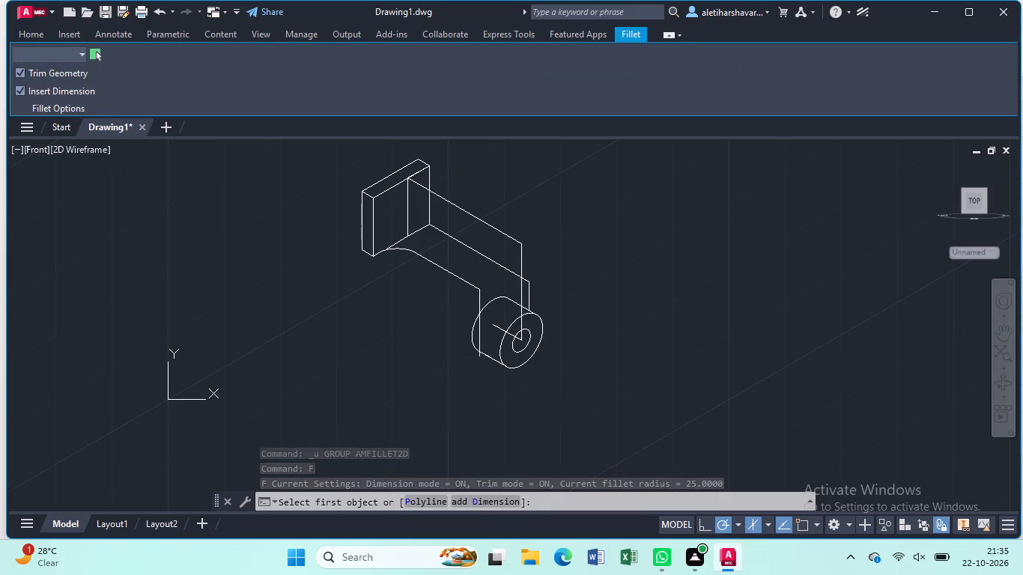
{"action": "key", "text": "1"}
{"action": "key", "text": "0"}
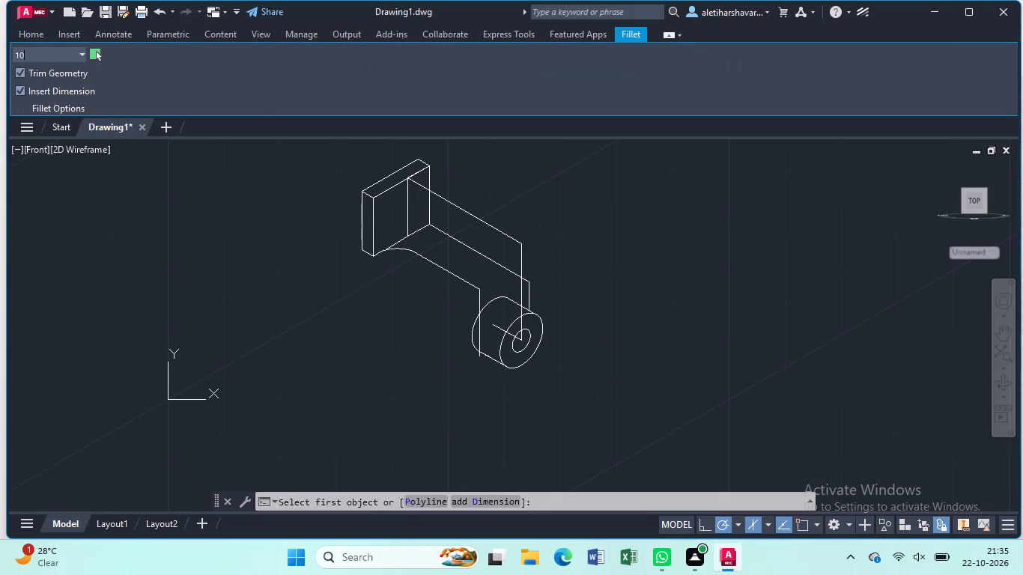
{"action": "key", "text": "Return"}
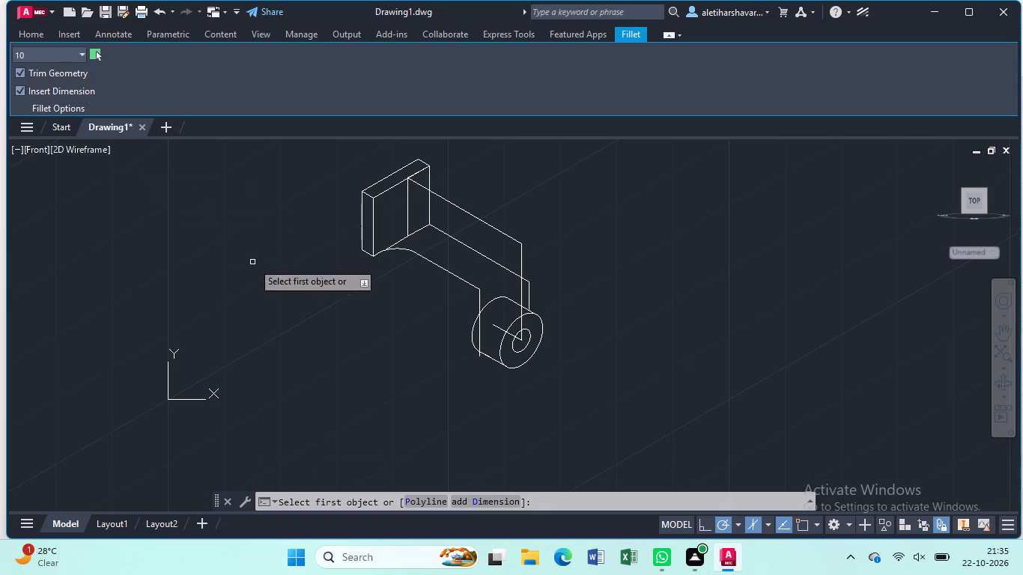
{"action": "left_click", "coordinate": [468, 285]}
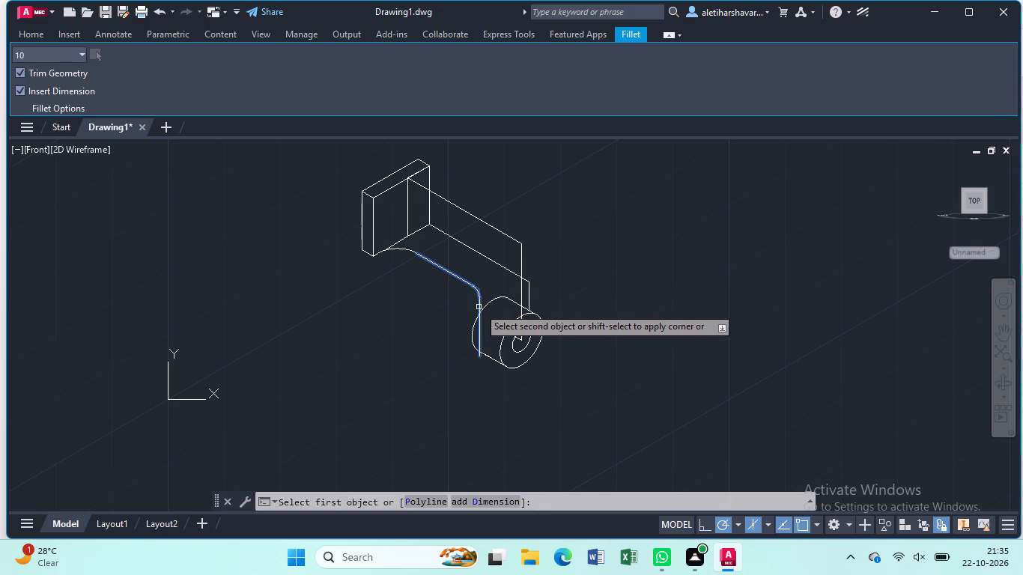
{"action": "left_click", "coordinate": [479, 307]}
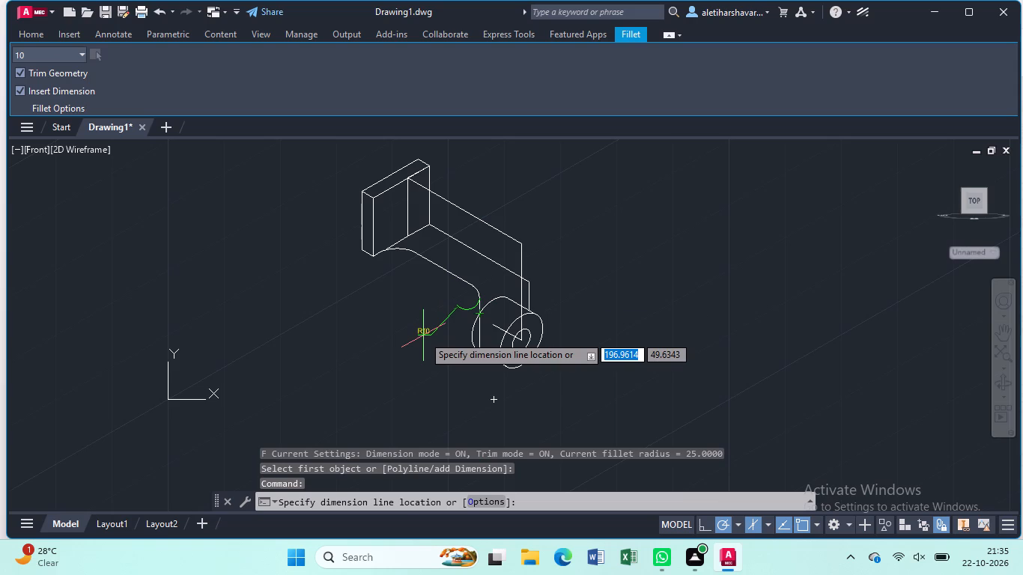
{"action": "key", "text": "Escape"}
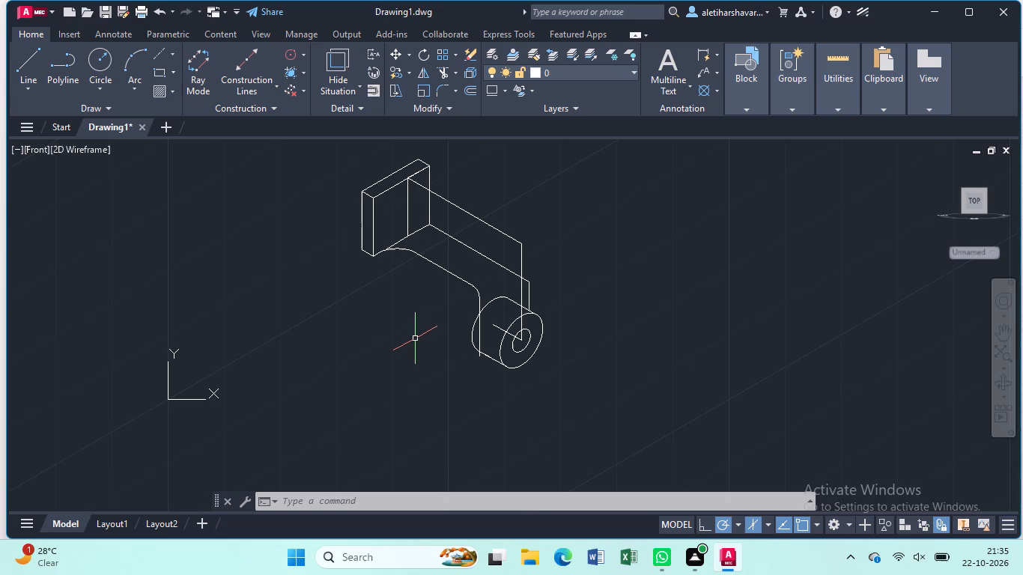
Delete the whole boss: both outer isocircles, the hole, the outline lines joining them, the centre line and the short leftover line.
{"action": "left_click", "coordinate": [511, 296]}
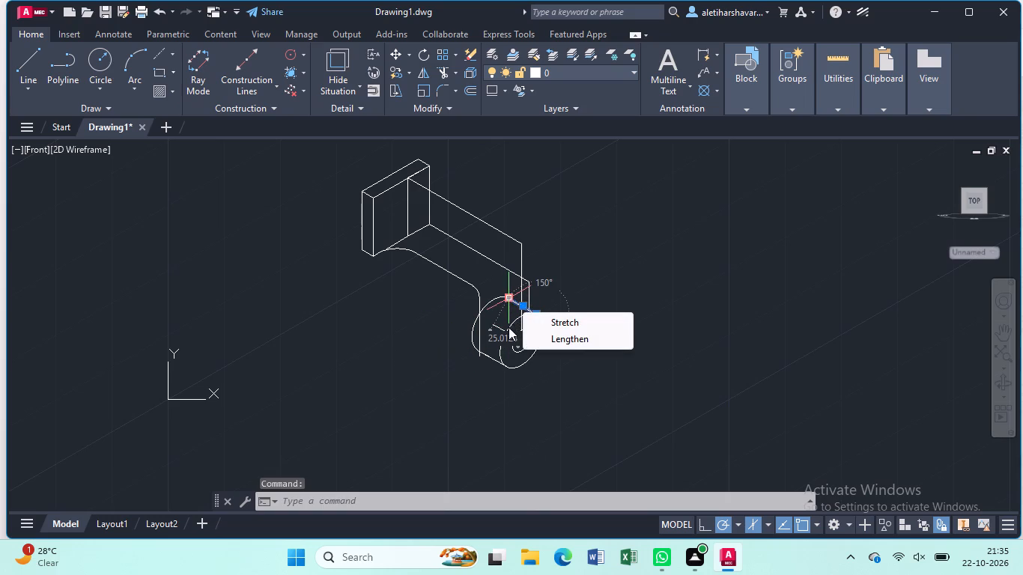
{"action": "left_click", "coordinate": [509, 327]}
{"action": "left_click", "coordinate": [489, 305]}
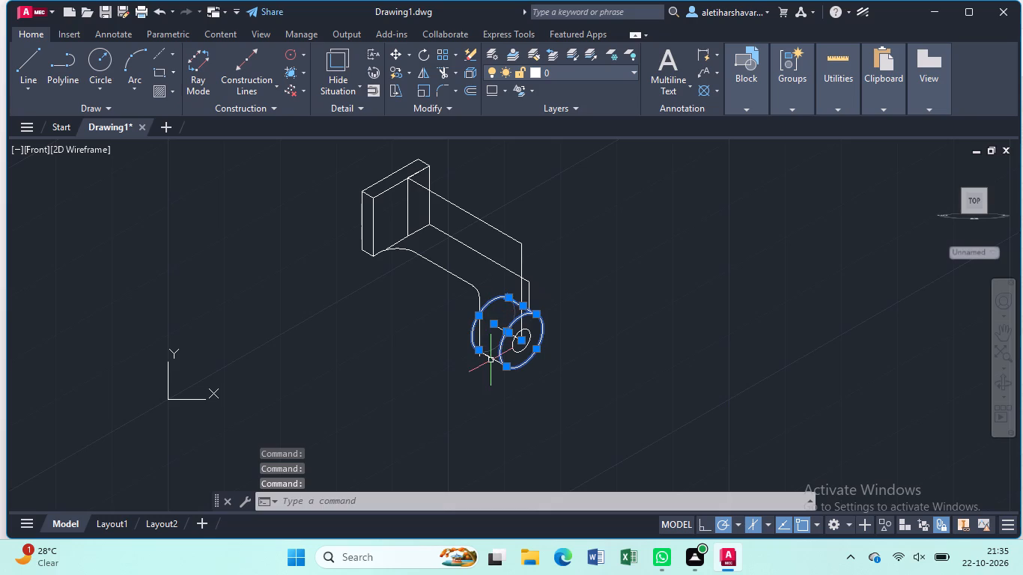
{"action": "left_click", "coordinate": [493, 359]}
{"action": "key", "text": "Delete"}
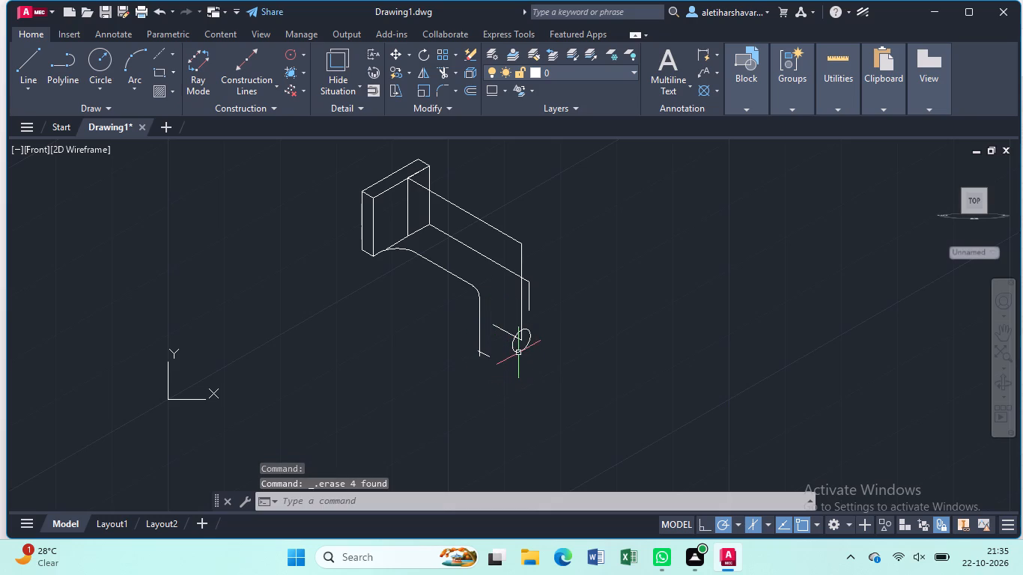
{"action": "left_click", "coordinate": [518, 352]}
{"action": "key", "text": "Delete"}
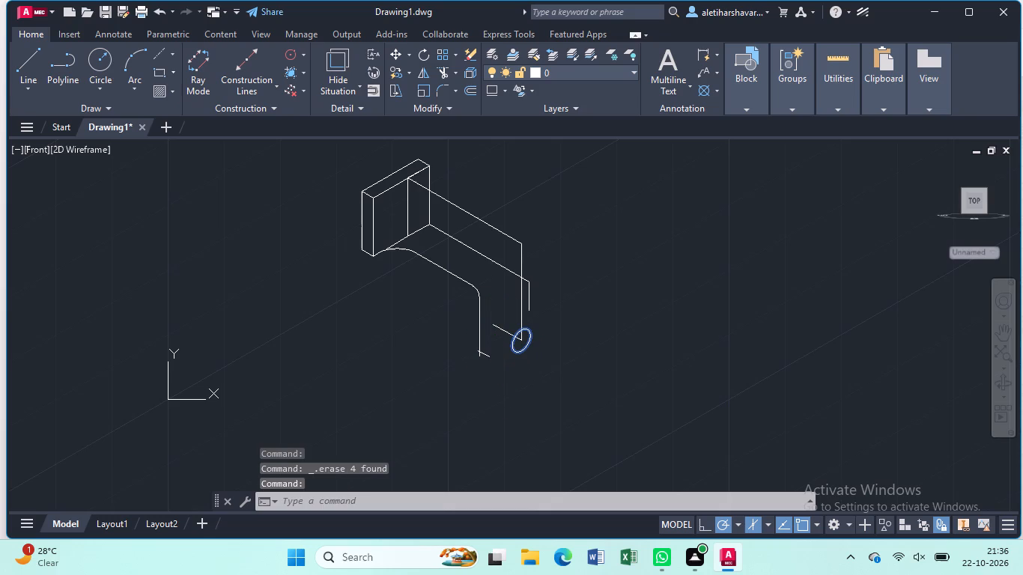
{"action": "left_click", "coordinate": [502, 329]}
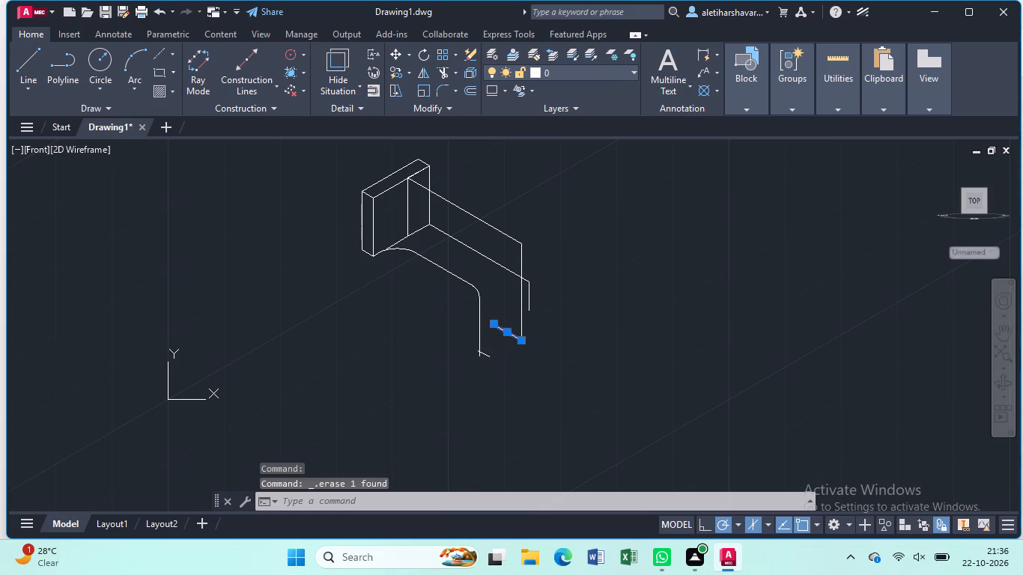
{"action": "left_click", "coordinate": [485, 356]}
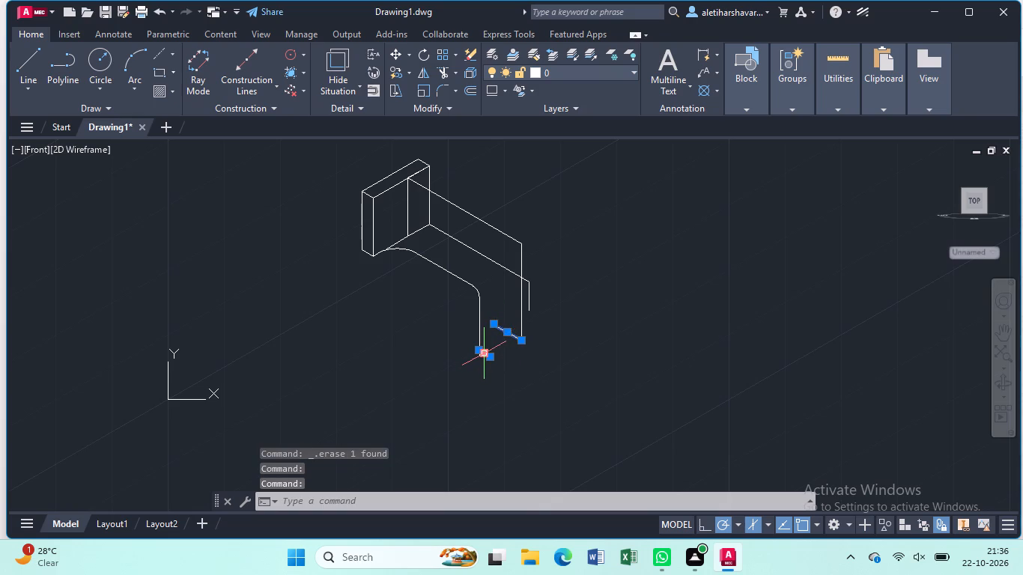
{"action": "key", "text": "Delete"}
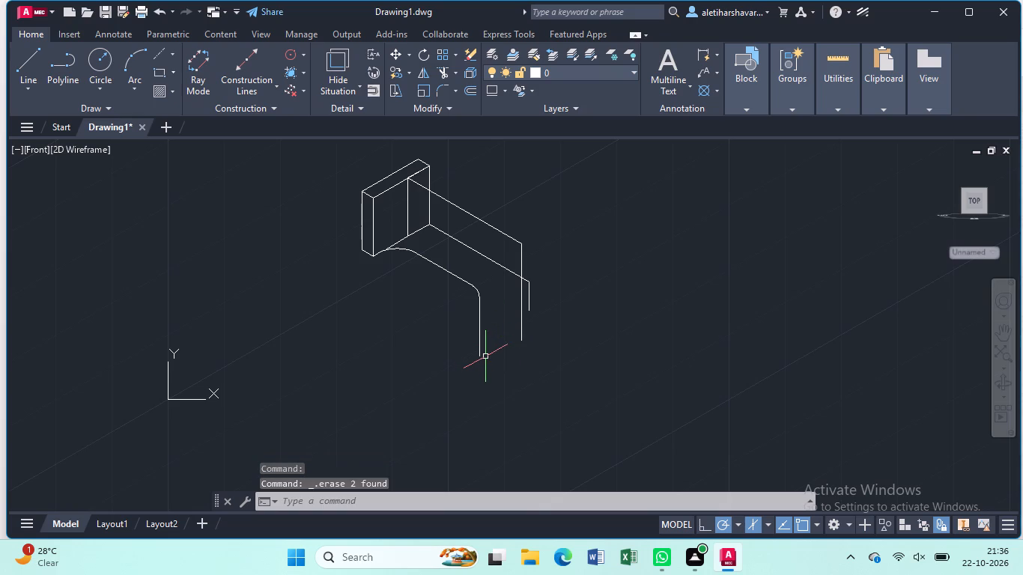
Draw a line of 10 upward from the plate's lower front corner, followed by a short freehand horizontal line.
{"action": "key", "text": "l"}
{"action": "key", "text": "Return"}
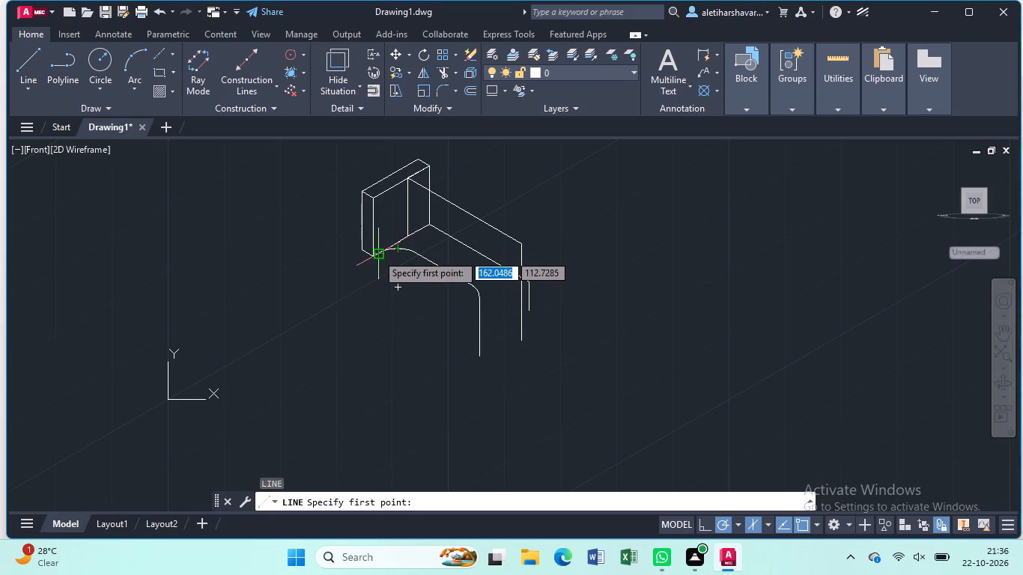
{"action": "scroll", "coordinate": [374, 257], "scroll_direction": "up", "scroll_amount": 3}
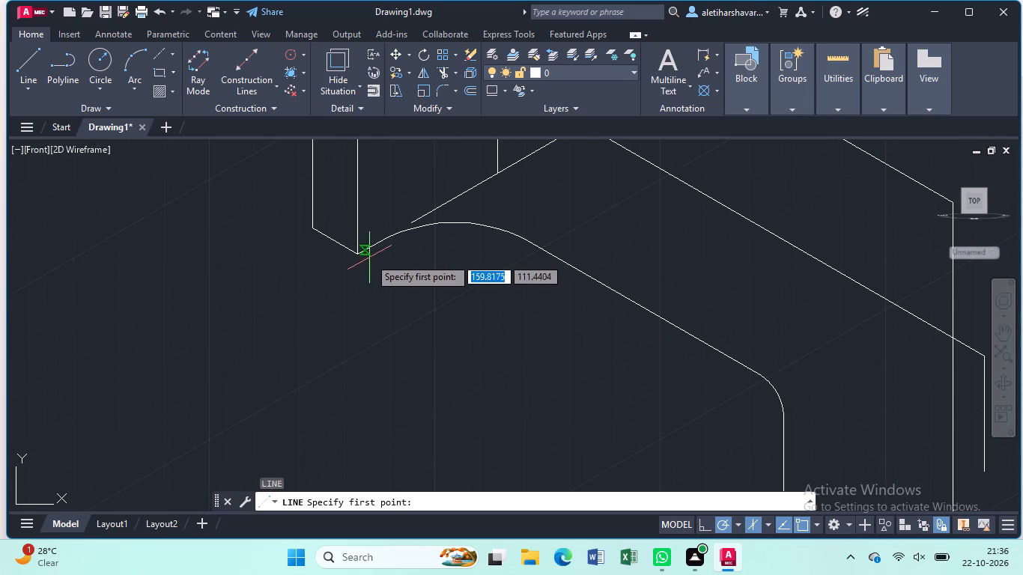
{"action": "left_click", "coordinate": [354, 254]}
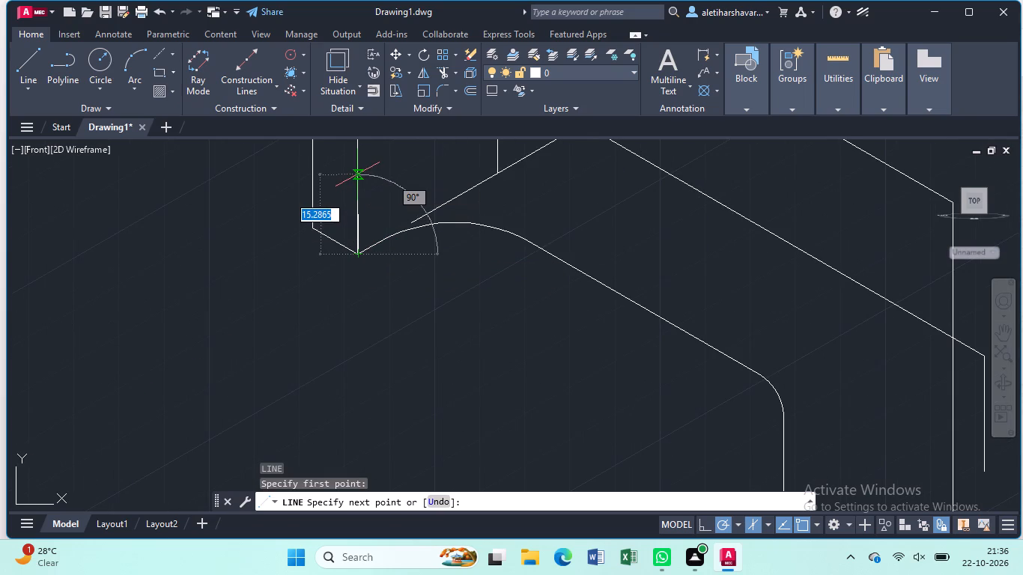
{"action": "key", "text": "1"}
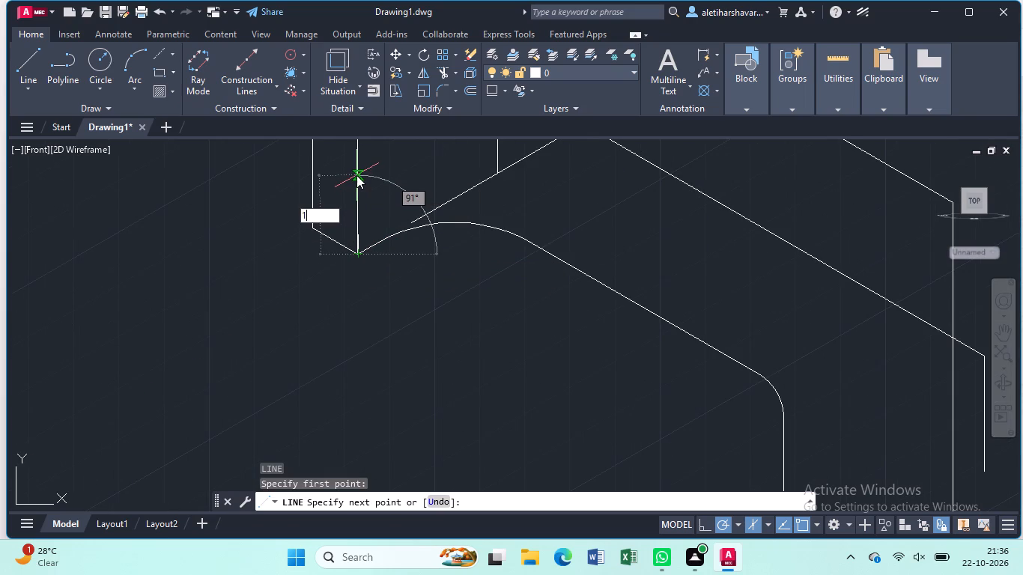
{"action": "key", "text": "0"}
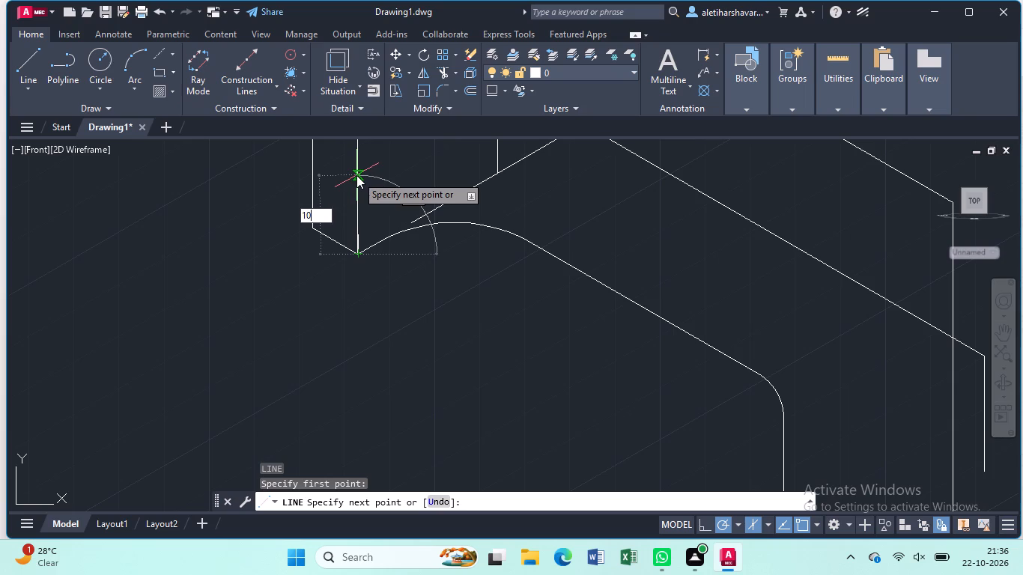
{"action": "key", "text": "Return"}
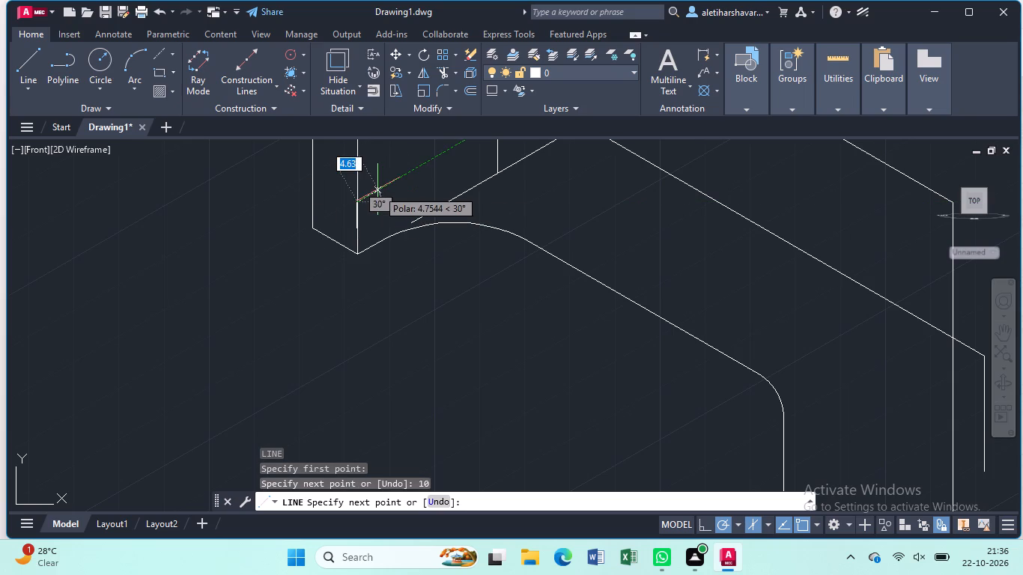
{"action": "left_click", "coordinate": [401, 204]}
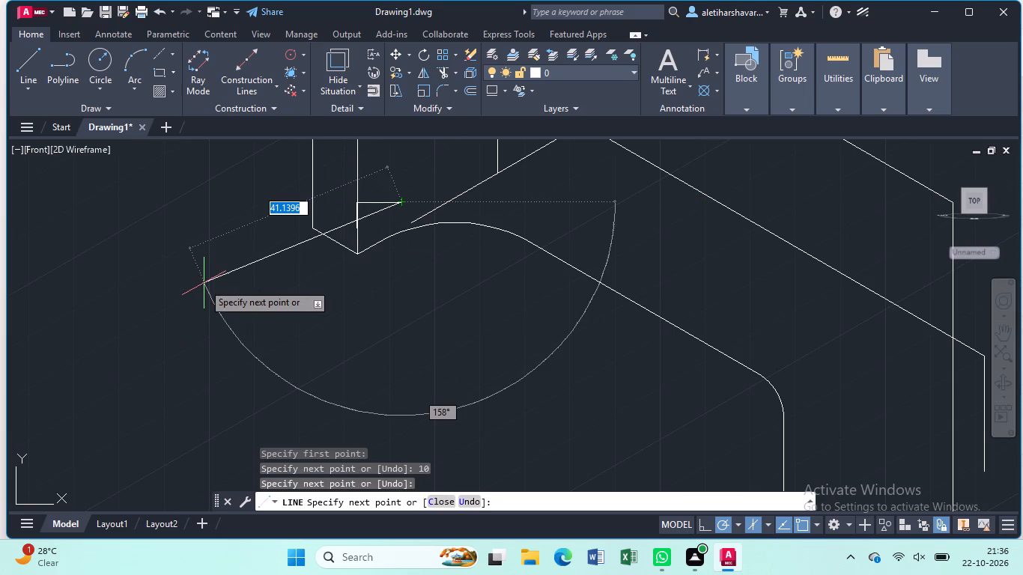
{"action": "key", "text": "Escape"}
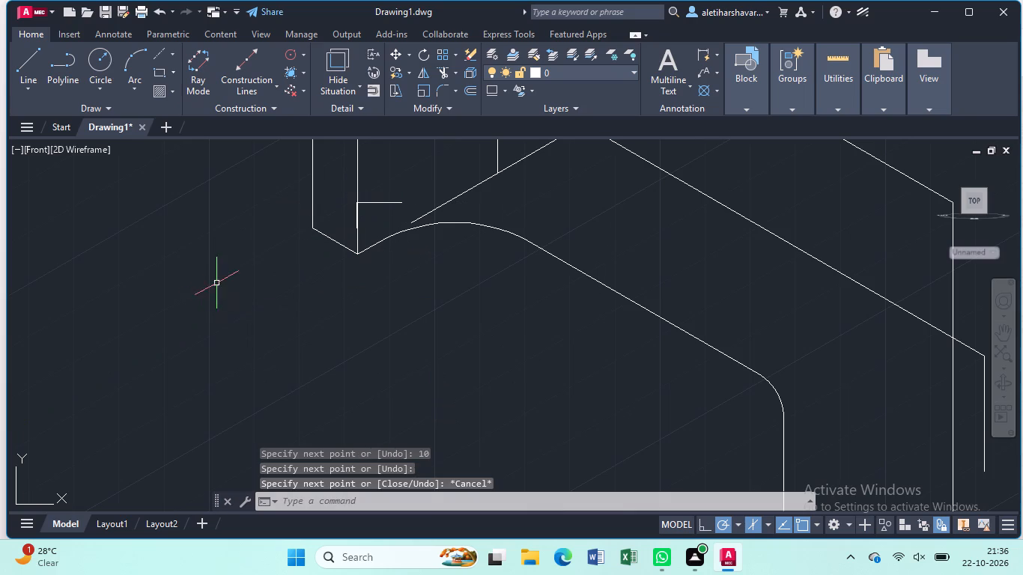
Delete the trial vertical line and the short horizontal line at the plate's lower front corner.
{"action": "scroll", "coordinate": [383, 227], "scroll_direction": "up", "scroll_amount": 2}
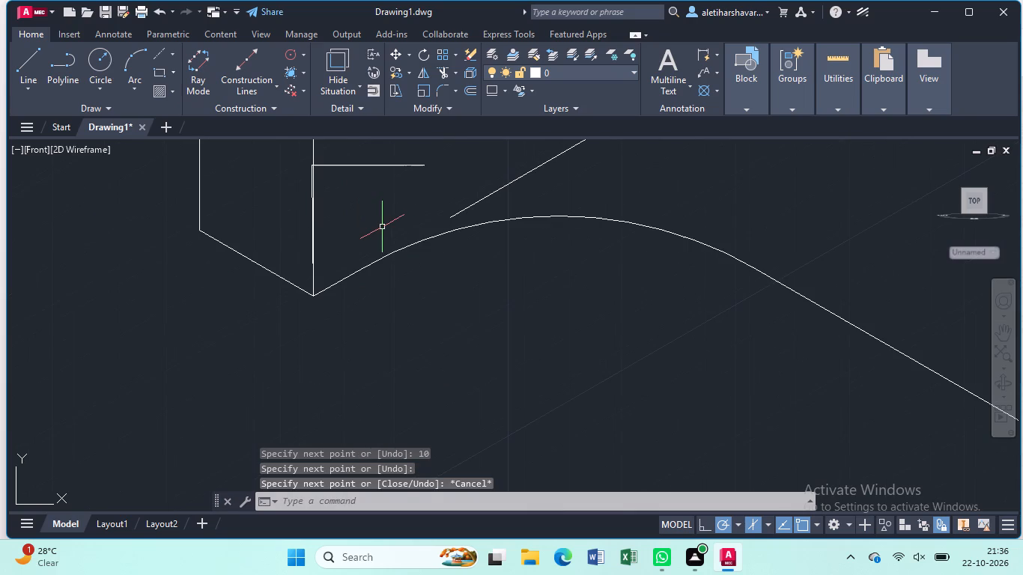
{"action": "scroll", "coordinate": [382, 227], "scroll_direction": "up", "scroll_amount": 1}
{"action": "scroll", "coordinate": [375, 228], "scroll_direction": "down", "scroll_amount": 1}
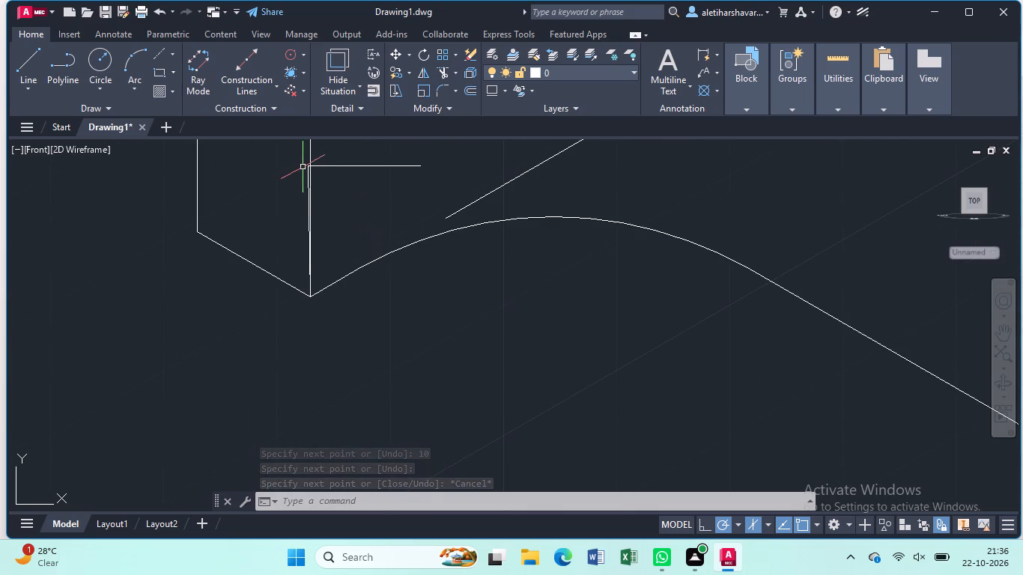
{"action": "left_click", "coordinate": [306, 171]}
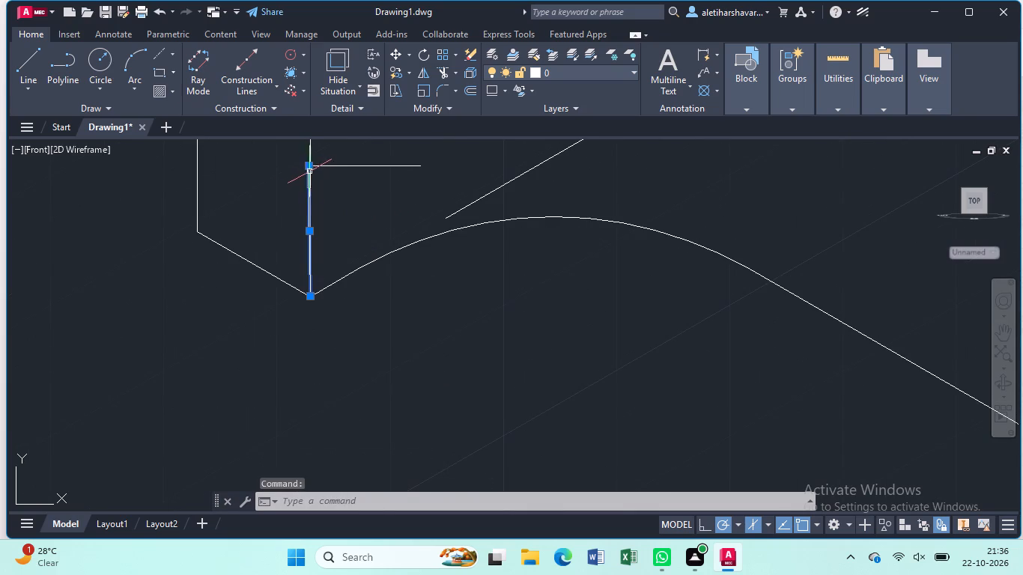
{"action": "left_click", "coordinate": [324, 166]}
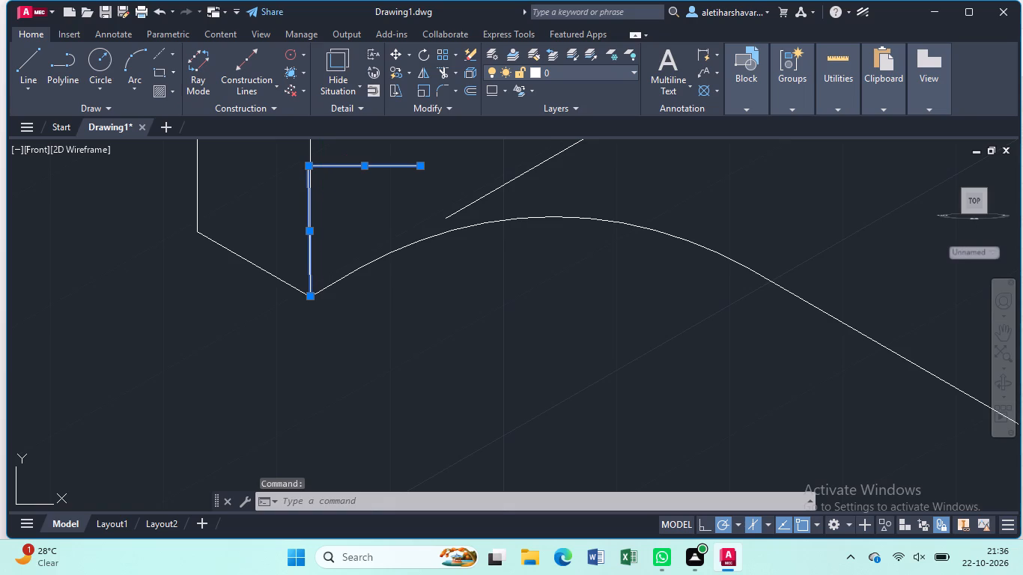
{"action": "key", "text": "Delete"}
Draw a line of 10 straight up from the plate's lower front corner, continued by a line about 16 long at 30°.
{"action": "scroll", "coordinate": [338, 168], "scroll_direction": "down", "scroll_amount": 4}
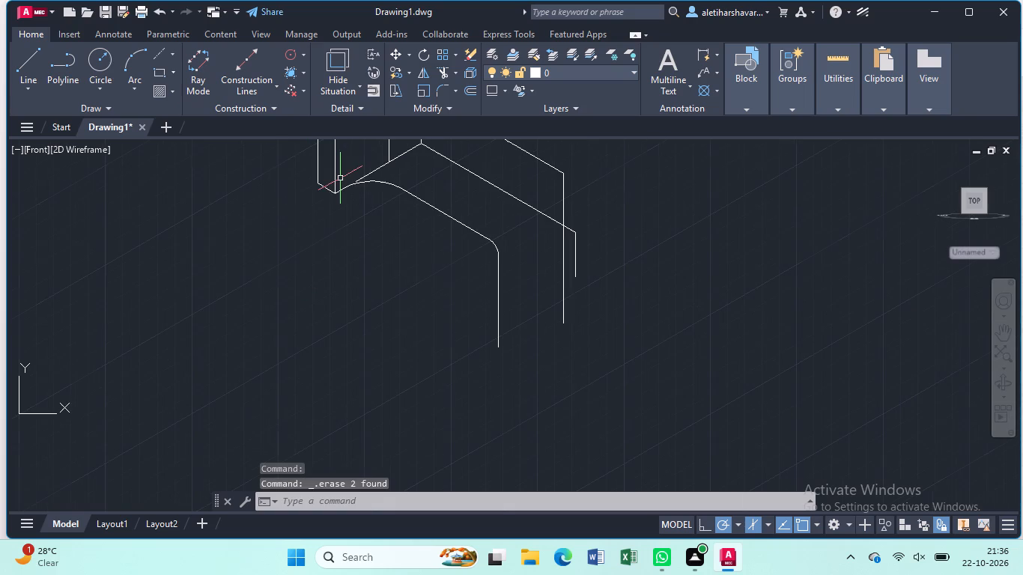
{"action": "middle_click_drag", "start_coordinate": [342, 179], "coordinate": [285, 482]}
{"action": "middle_click_drag", "start_coordinate": [309, 421], "coordinate": [328, 359]}
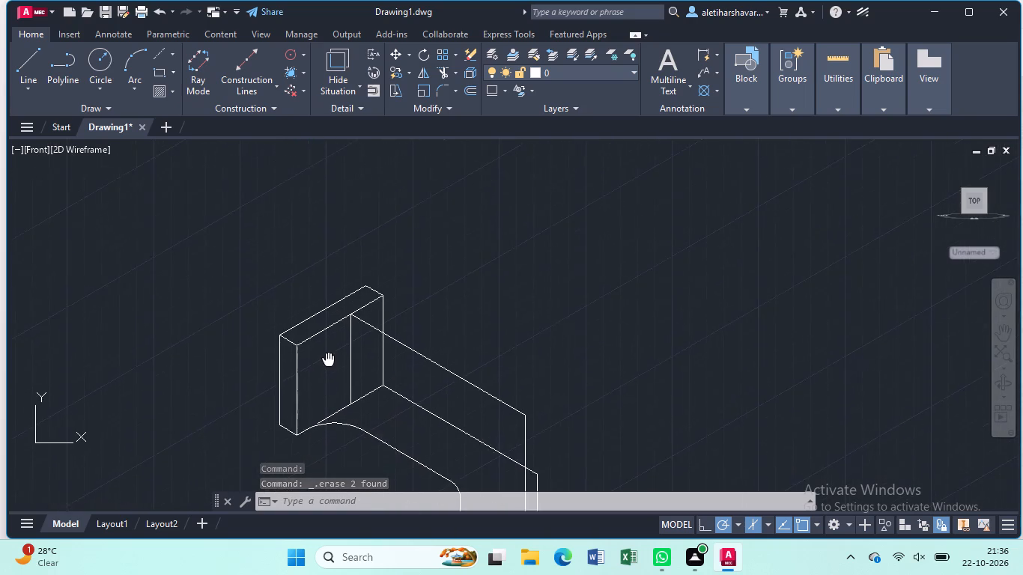
{"action": "middle_click_drag", "start_coordinate": [328, 359], "coordinate": [349, 299]}
{"action": "key", "text": "l"}
{"action": "key", "text": "Return"}
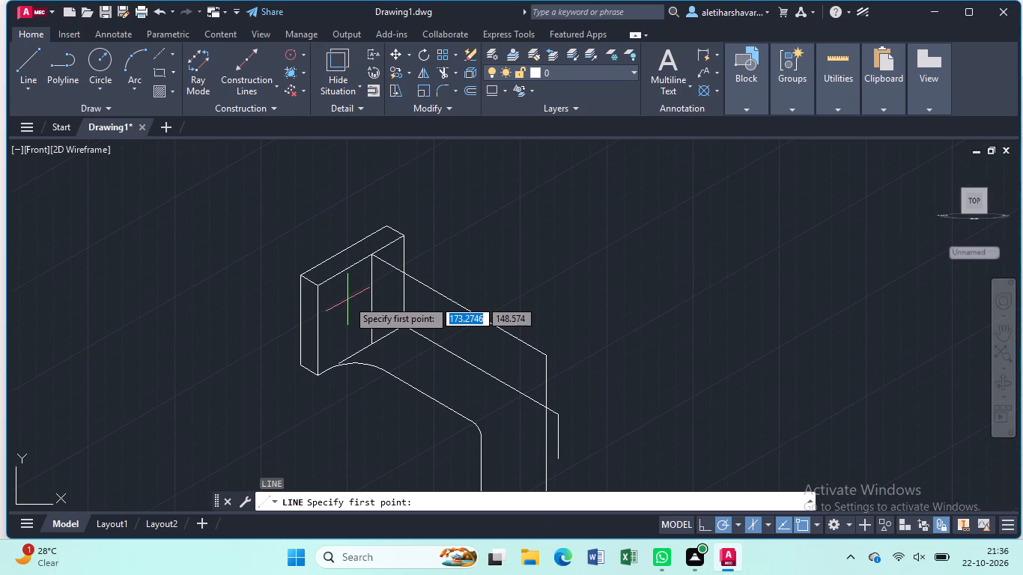
{"action": "left_click", "coordinate": [320, 376]}
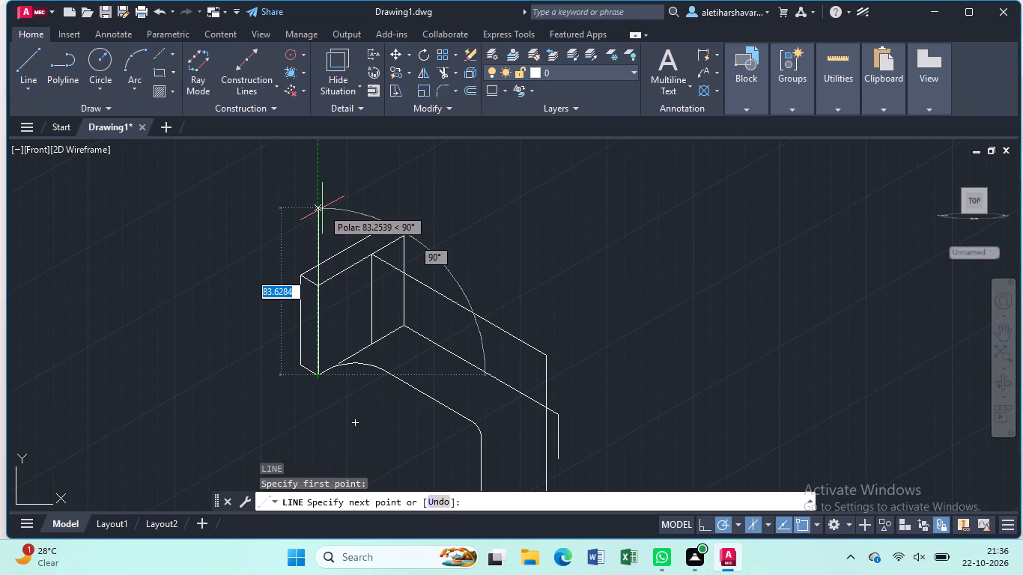
{"action": "key", "text": "1"}
{"action": "key", "text": "0"}
{"action": "key", "text": "Return"}
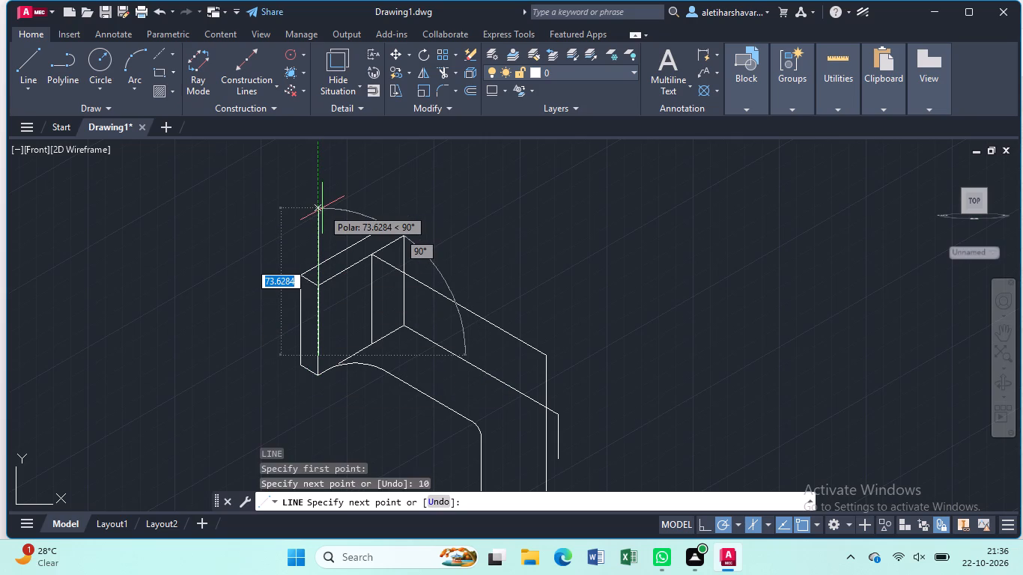
{"action": "left_click", "coordinate": [344, 337]}
{"action": "key", "text": "Escape"}
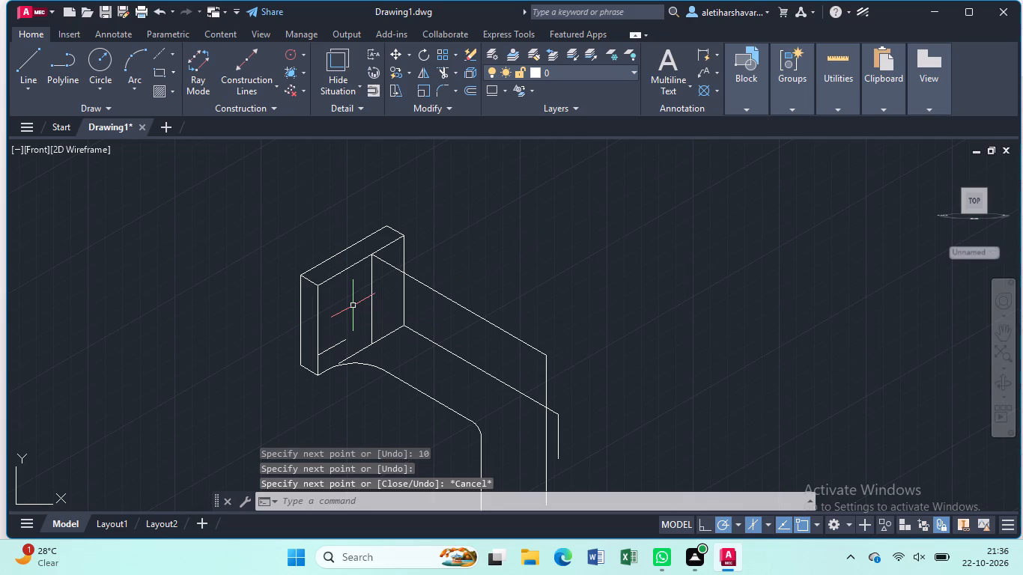
Copy the large fillet arc, arm's lower edge, small corner arc and vertical line from the plate's lower front corner to 10 above it.
{"action": "left_click", "coordinate": [332, 370]}
{"action": "left_click", "coordinate": [438, 410]}
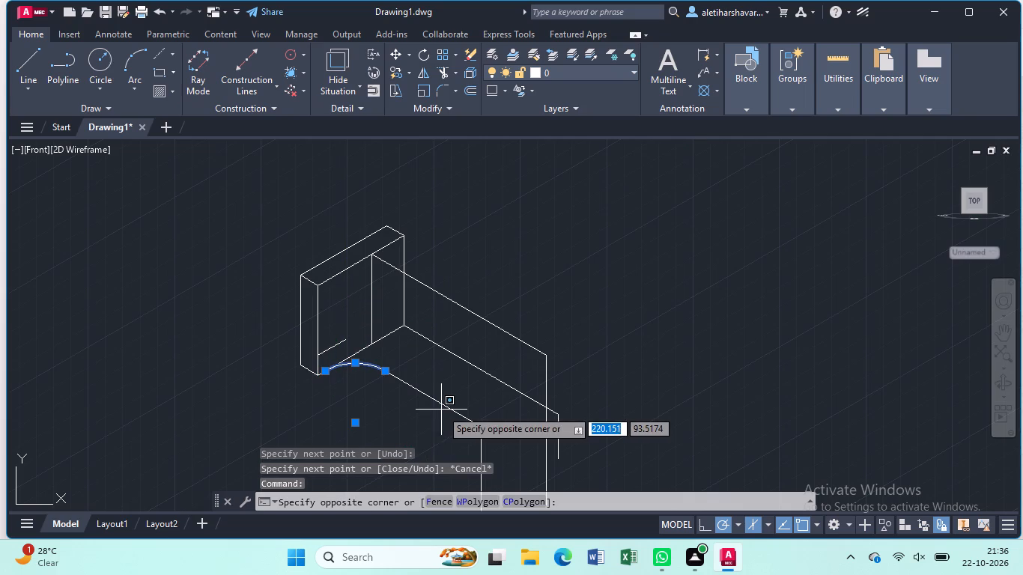
{"action": "left_click", "coordinate": [443, 407]}
{"action": "left_click", "coordinate": [445, 406]}
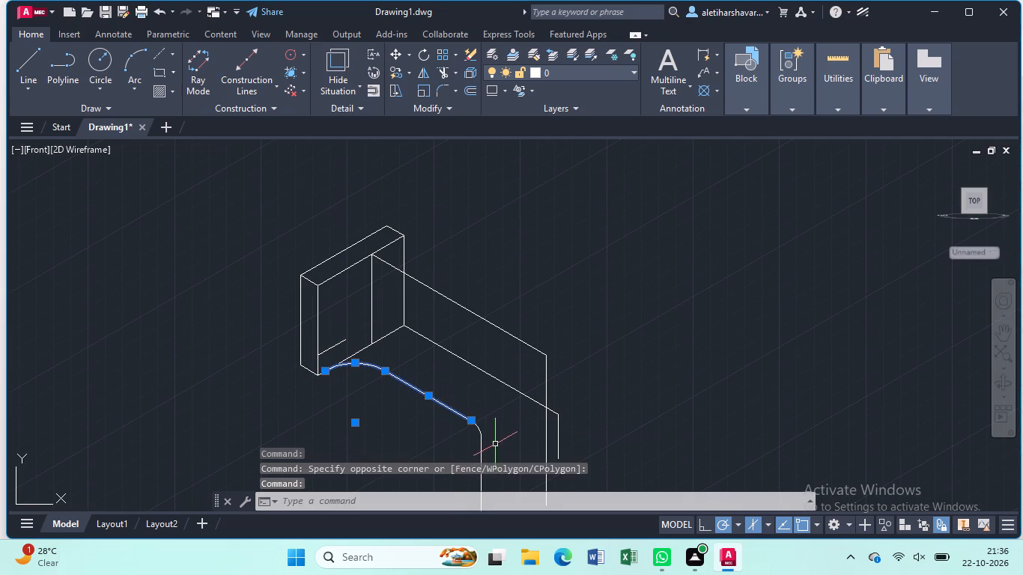
{"action": "left_click", "coordinate": [481, 431]}
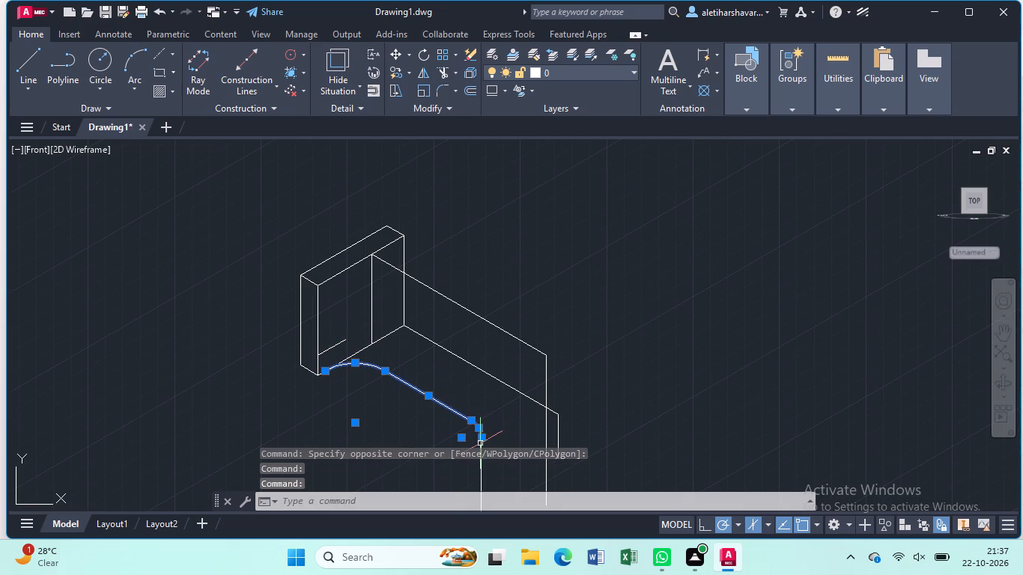
{"action": "left_click", "coordinate": [480, 466]}
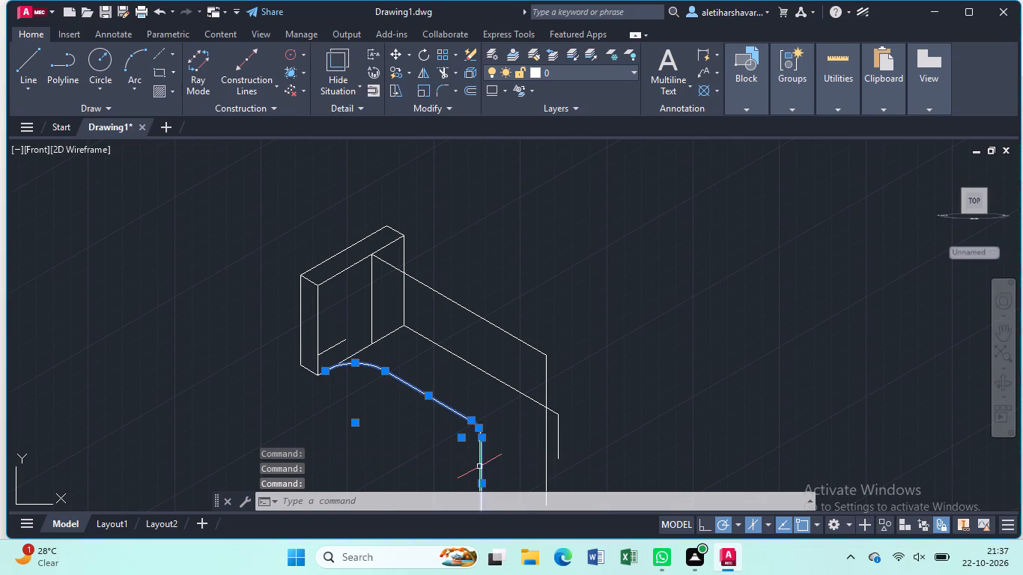
{"action": "type", "text": "co"}
{"action": "key", "text": "Return"}
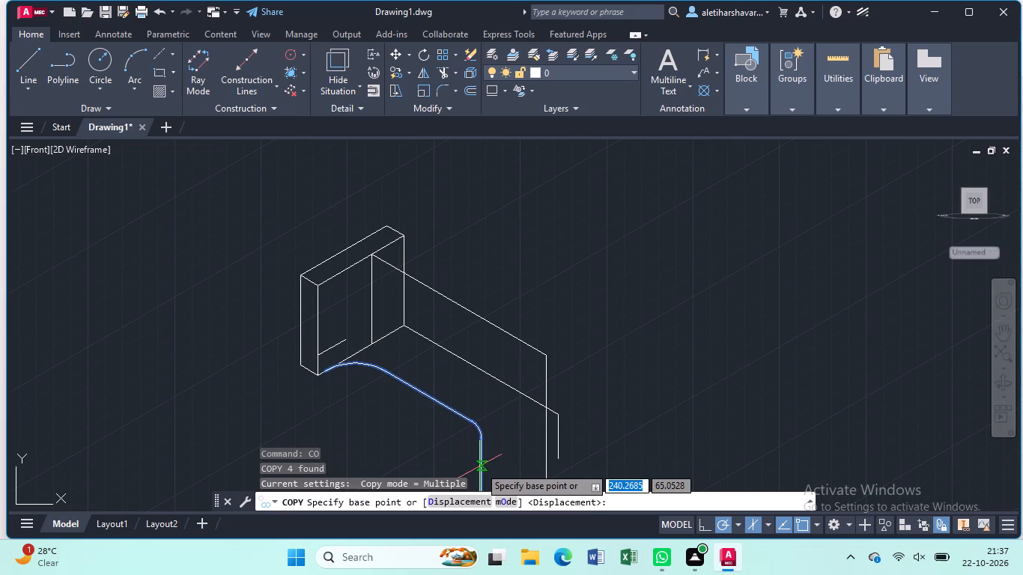
{"action": "scroll", "coordinate": [314, 380], "scroll_direction": "up", "scroll_amount": 2}
{"action": "left_click", "coordinate": [318, 369]}
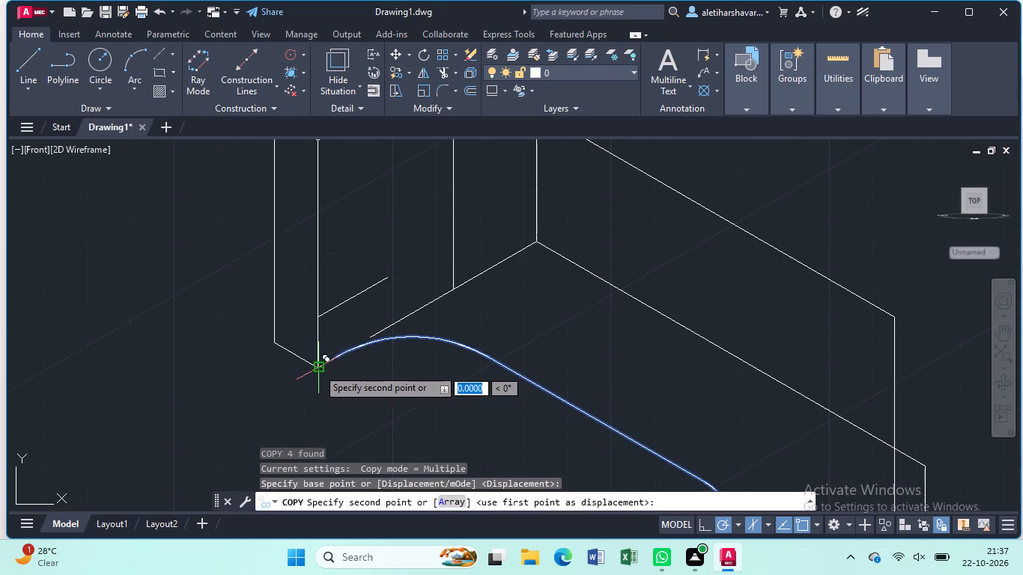
{"action": "left_click", "coordinate": [320, 317]}
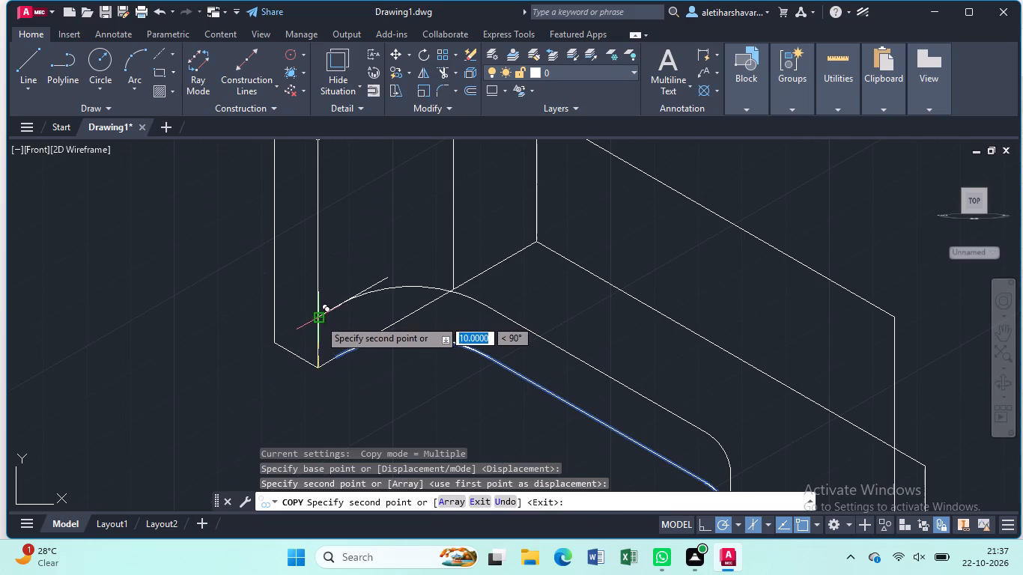
{"action": "key", "text": "Escape"}
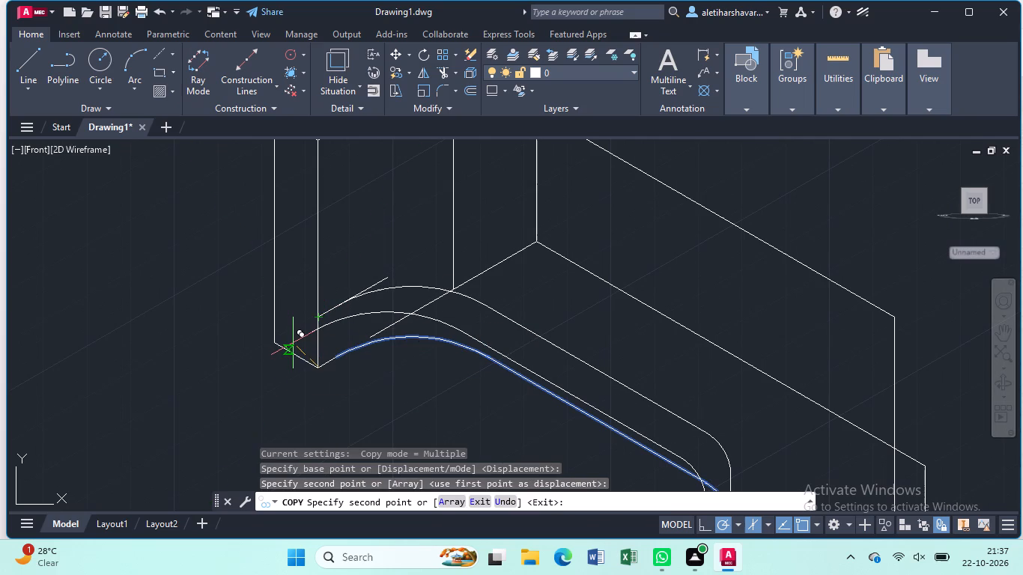
Trim the 30° line's overhang beyond the copied large arc and extend the plate's lower front edge to the original arc.
{"action": "type", "text": "tr"}
{"action": "key", "text": "Return"}
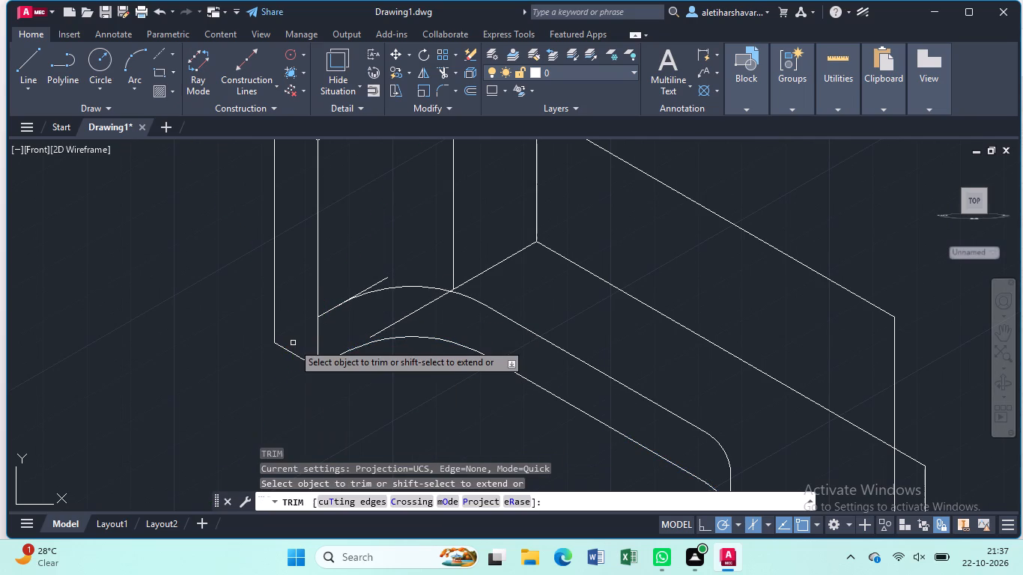
{"action": "left_click", "coordinate": [369, 287]}
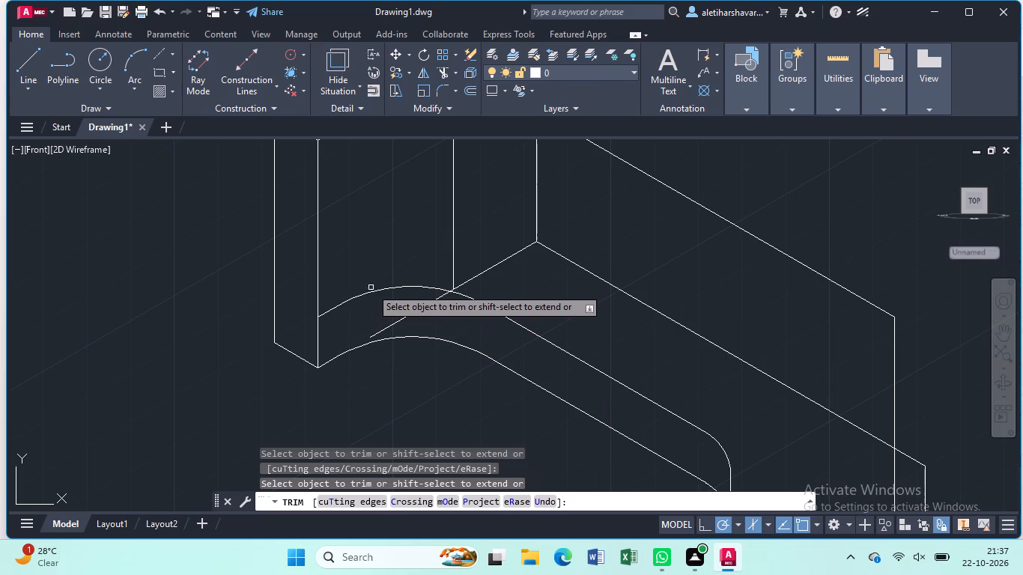
{"action": "left_click", "coordinate": [397, 320], "text": "shift"}
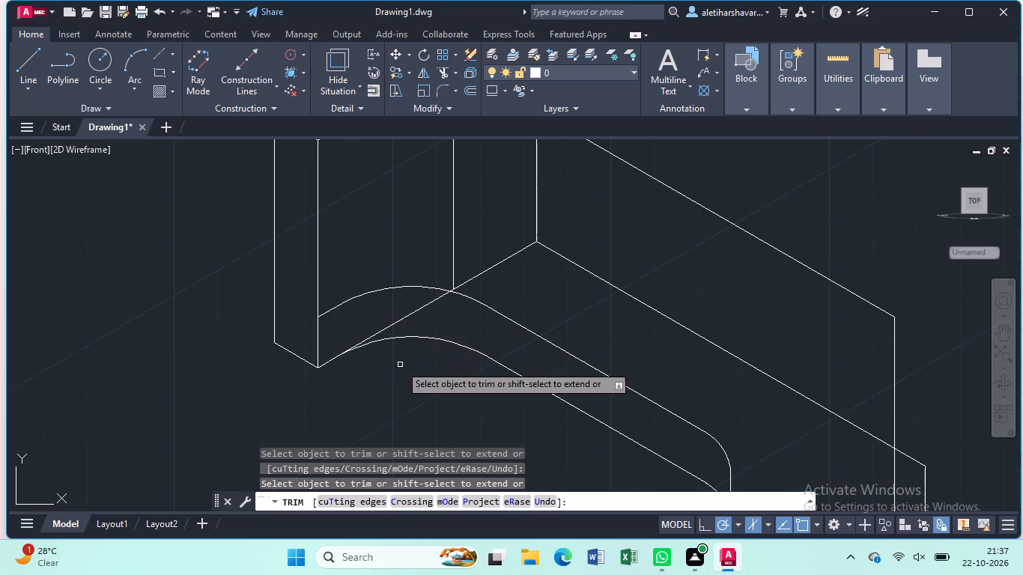
Remove the copied small corner arc at the outer end of the arm's upper copied edge using Trim.
{"action": "scroll", "coordinate": [404, 395], "scroll_direction": "down", "scroll_amount": 2}
{"action": "middle_click_drag", "start_coordinate": [464, 414], "coordinate": [370, 294]}
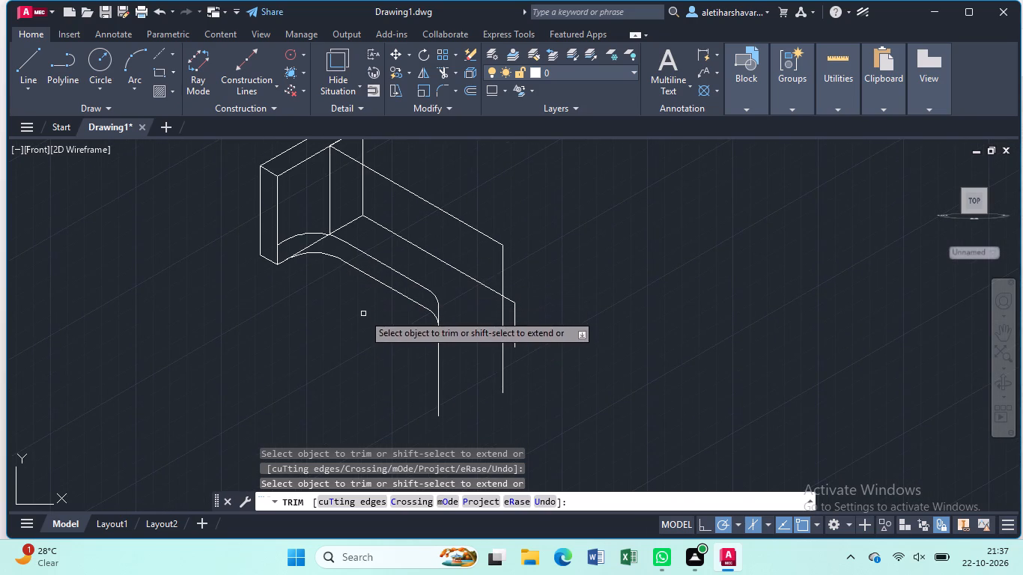
{"action": "middle_click_drag", "start_coordinate": [363, 314], "coordinate": [299, 275]}
{"action": "scroll", "coordinate": [299, 275], "scroll_direction": "up", "scroll_amount": 1}
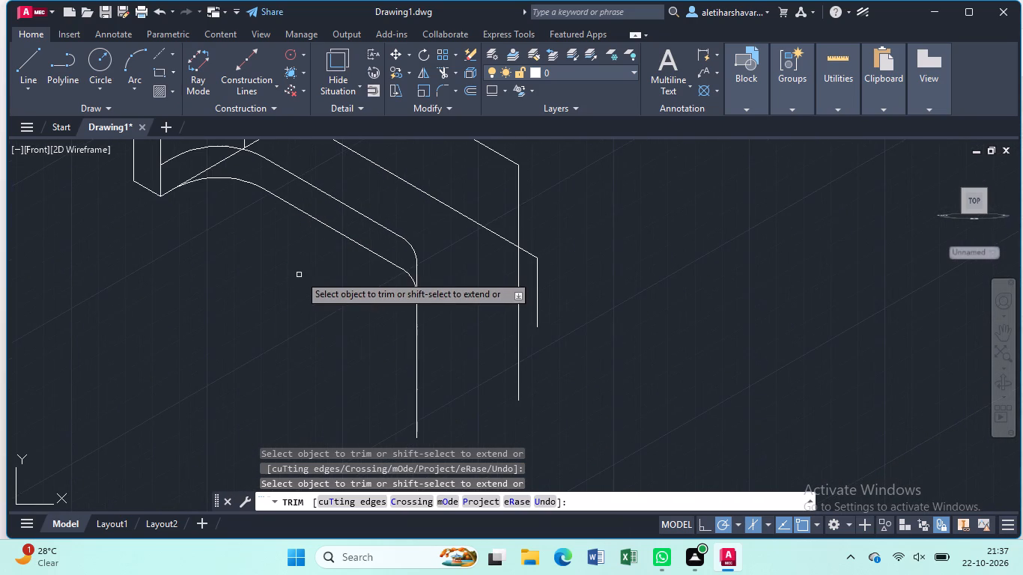
{"action": "left_click", "coordinate": [407, 244]}
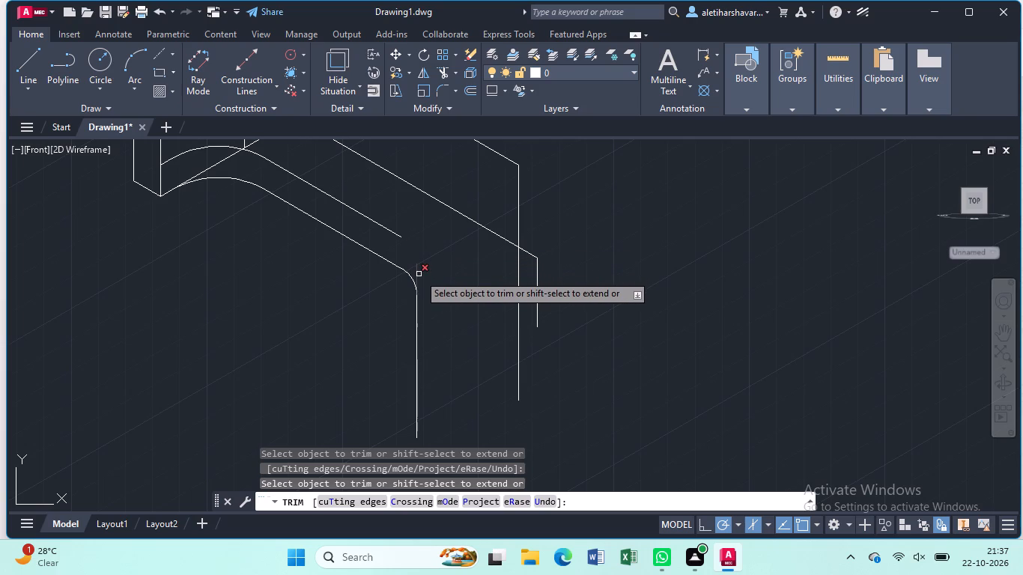
{"action": "key", "text": "Escape"}
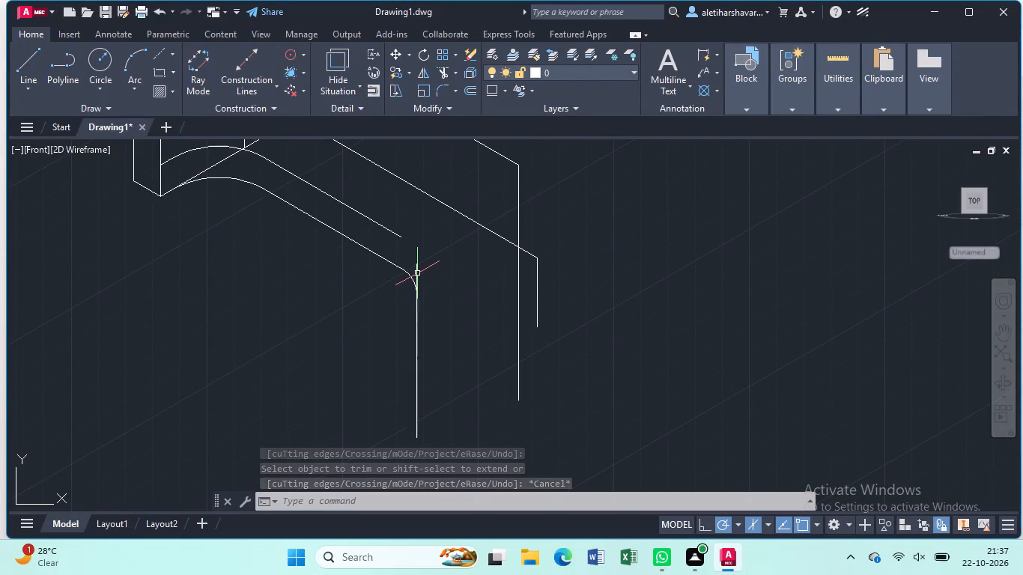
Erase the copied vertical line overlapping the small corner arc at the arm's outer end.
{"action": "left_click", "coordinate": [417, 273]}
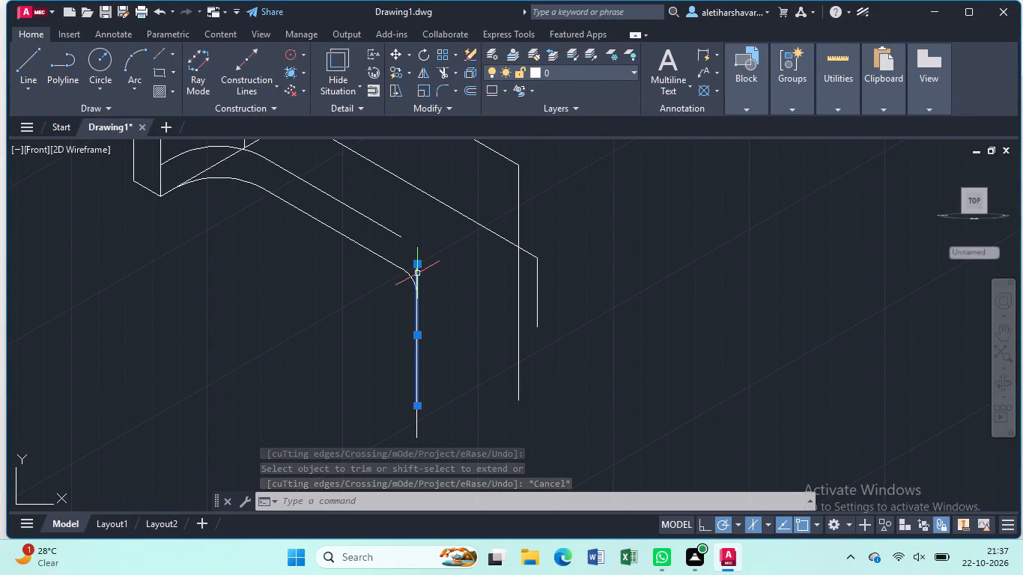
{"action": "key", "text": "Delete"}
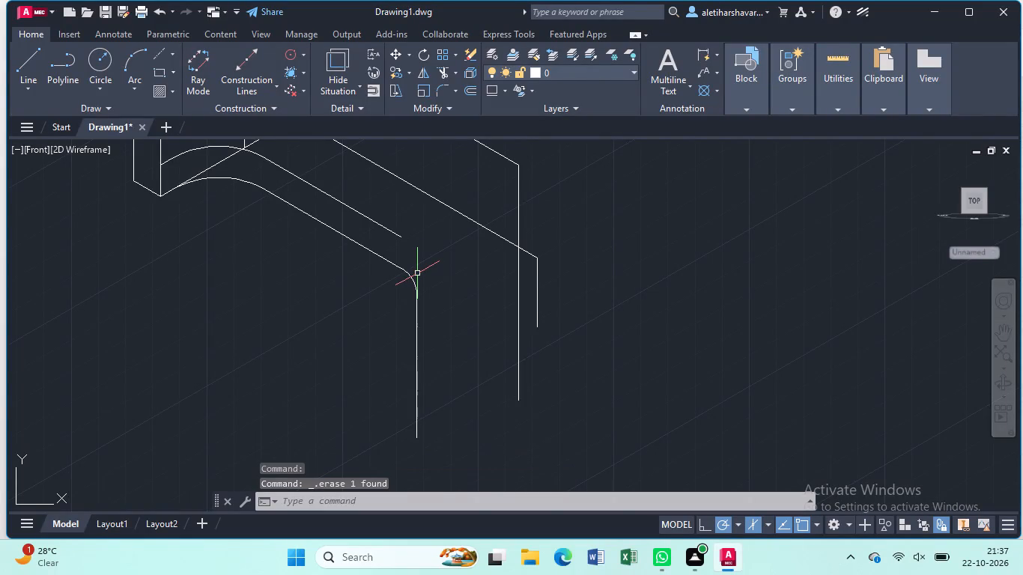
Extend the arm's upper copied edge with two 10-long lines at 330°, then a vertical line down roughly level with the neighbouring vertical's lower end.
{"action": "key", "text": "l"}
{"action": "key", "text": "Return"}
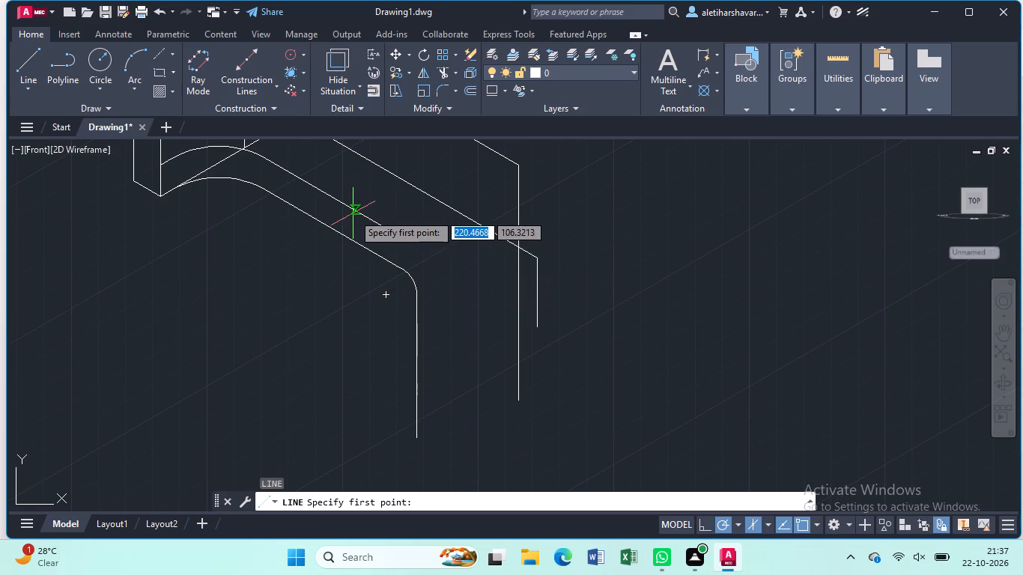
{"action": "left_click", "coordinate": [399, 234]}
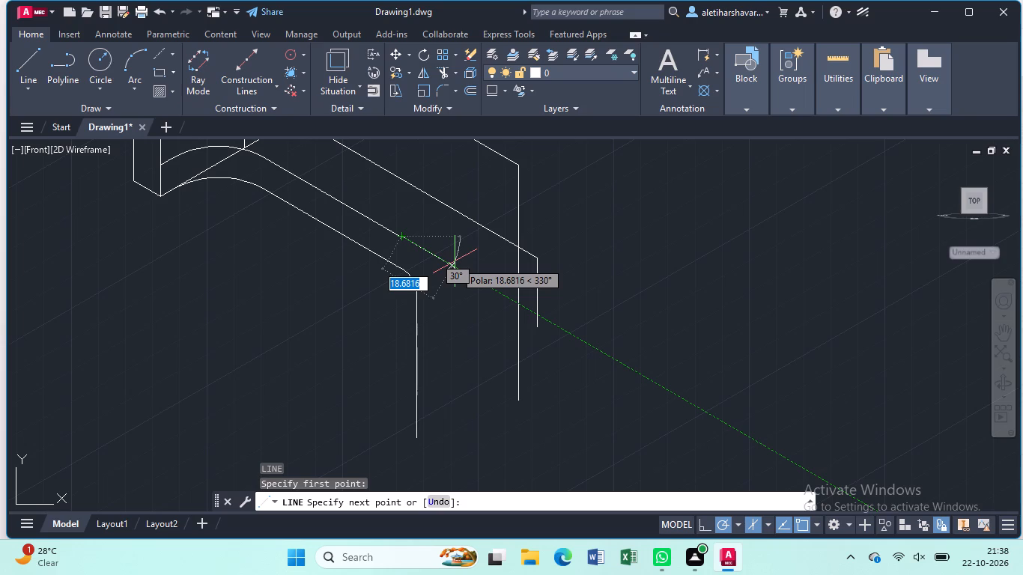
{"action": "key", "text": "1"}
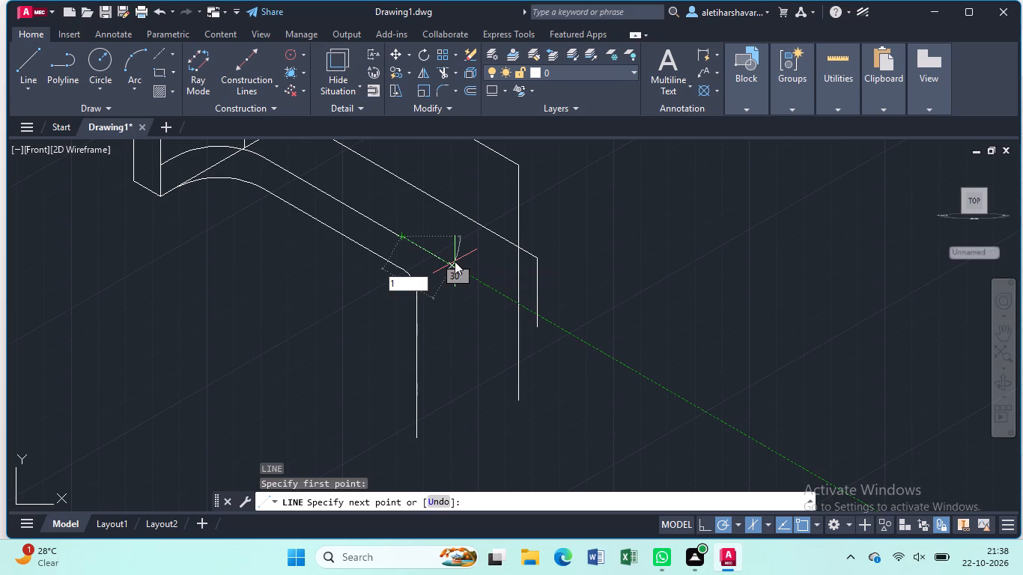
{"action": "key", "text": "0"}
{"action": "key", "text": "Return"}
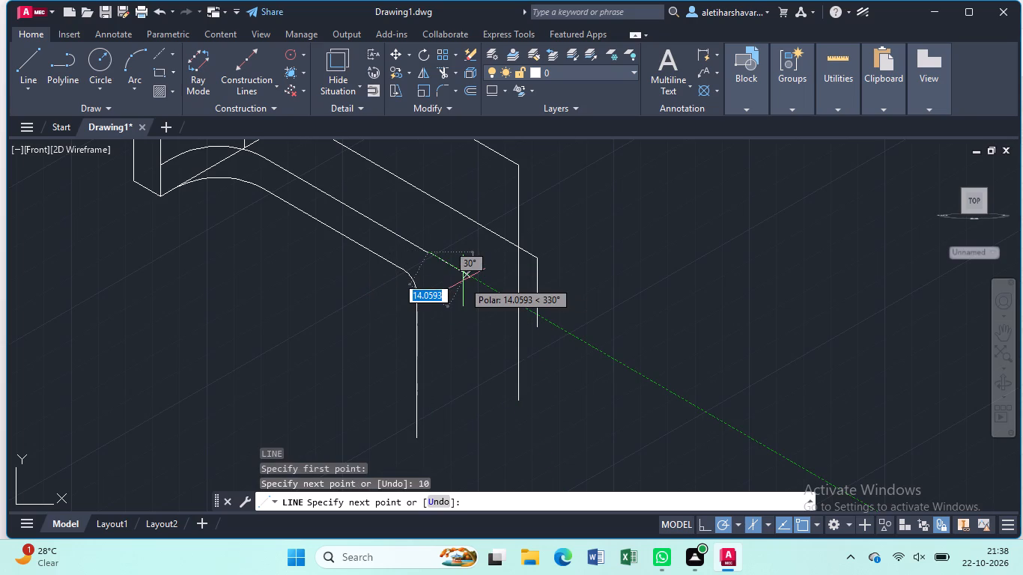
{"action": "key", "text": "1"}
{"action": "key", "text": "0"}
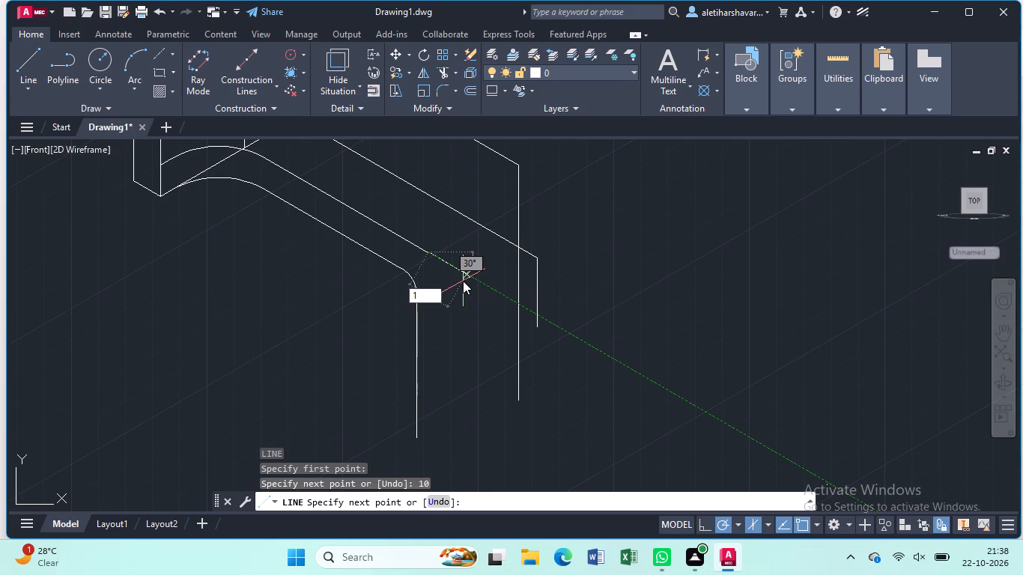
{"action": "key", "text": "Return"}
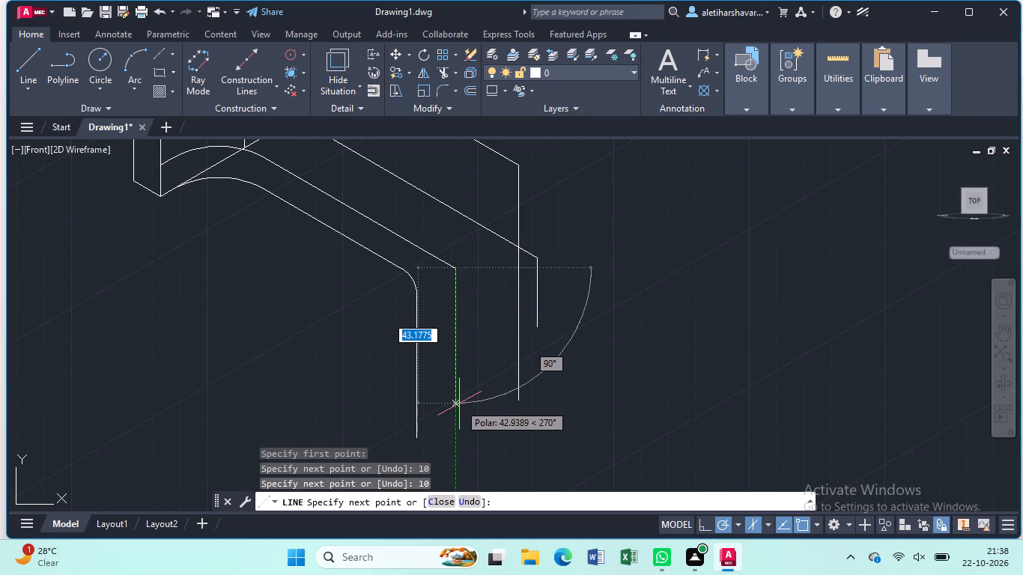
{"action": "left_click", "coordinate": [452, 442]}
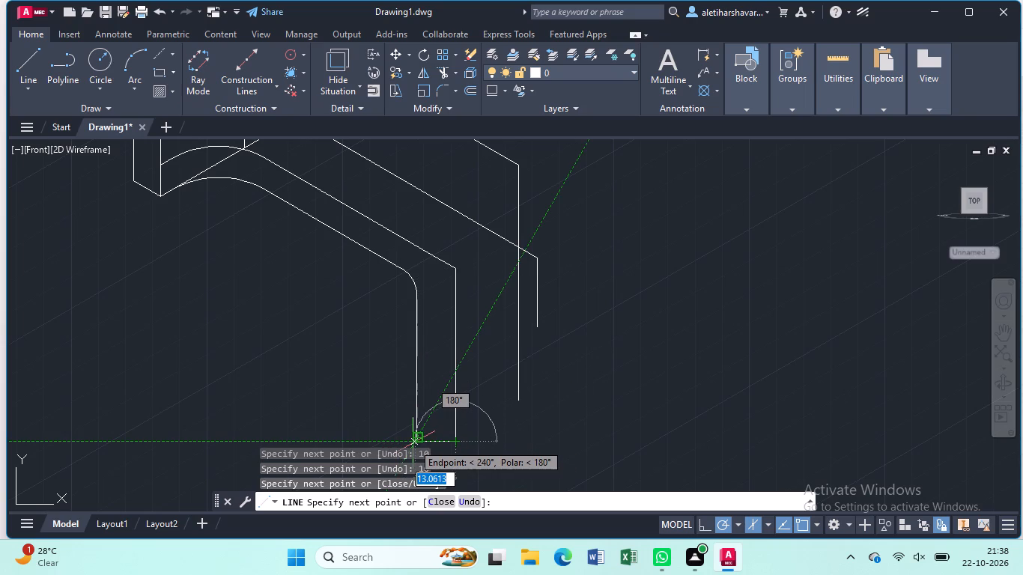
{"action": "key", "text": "Escape"}
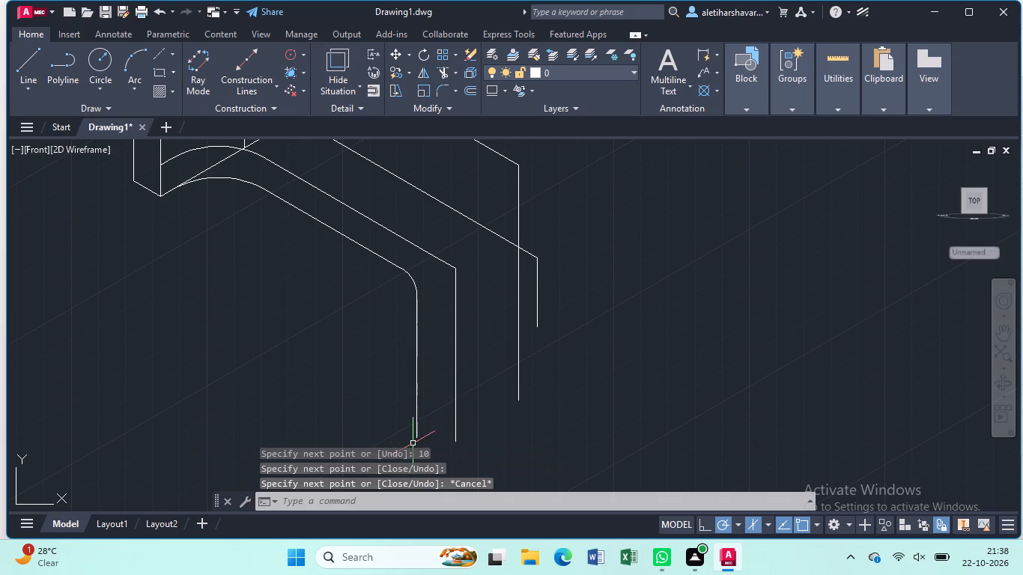
Fillet the corner between the new 330° line and the new vertical line with radius 10, without placing a dimension.
{"action": "key", "text": "f"}
{"action": "key", "text": "Return"}
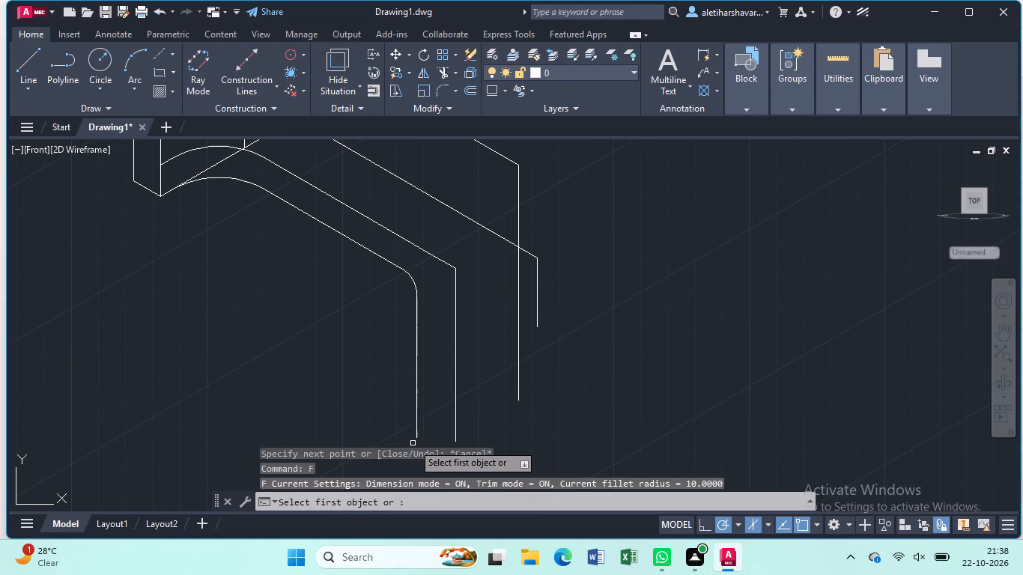
{"action": "left_click", "coordinate": [440, 261]}
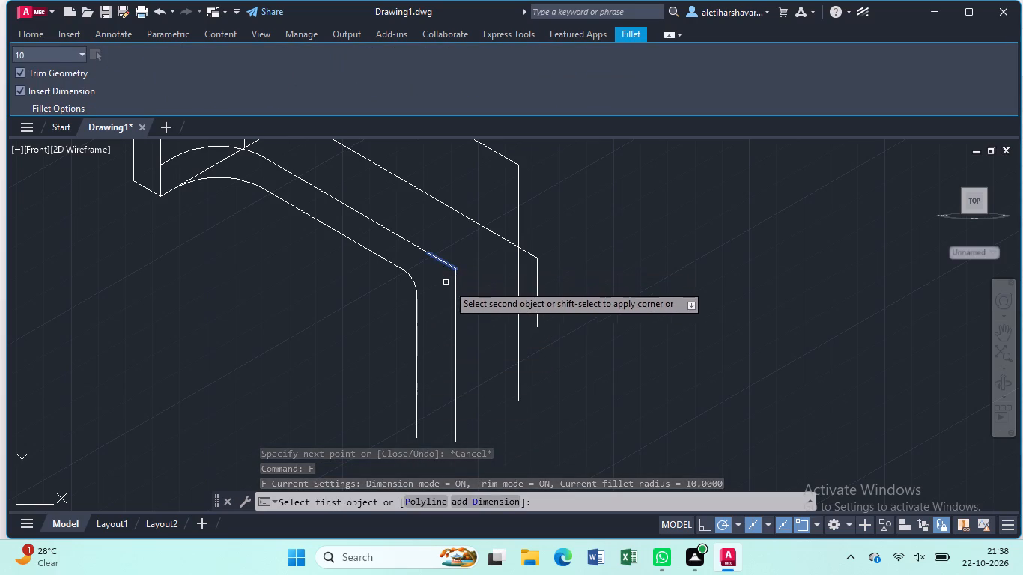
{"action": "left_click", "coordinate": [456, 292]}
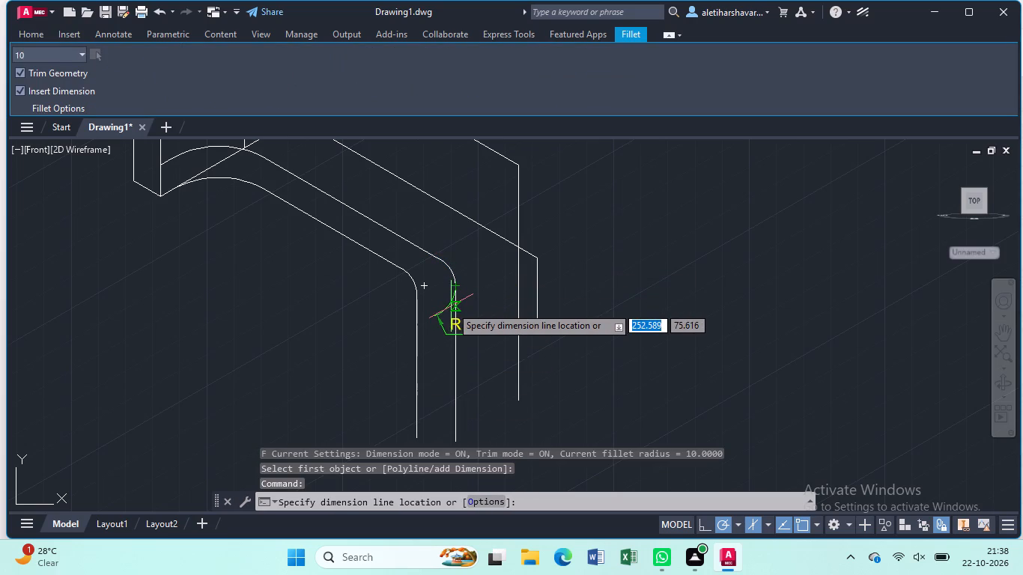
{"action": "key", "text": "Escape"}
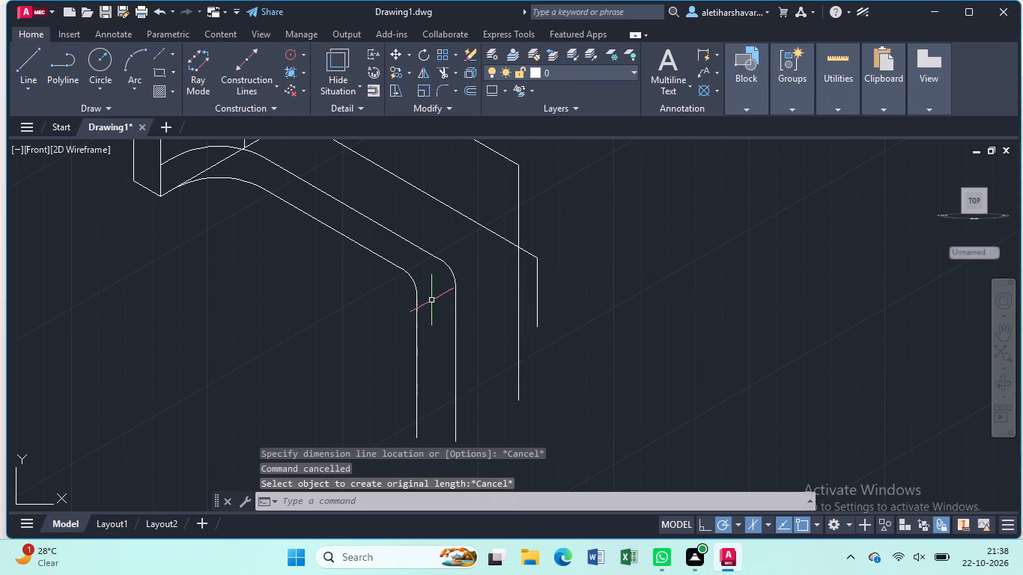
Fillet the arm's long top edge and its outer vertical line with radius 25, without placing a dimension.
{"action": "scroll", "coordinate": [471, 287], "scroll_direction": "down", "scroll_amount": 2}
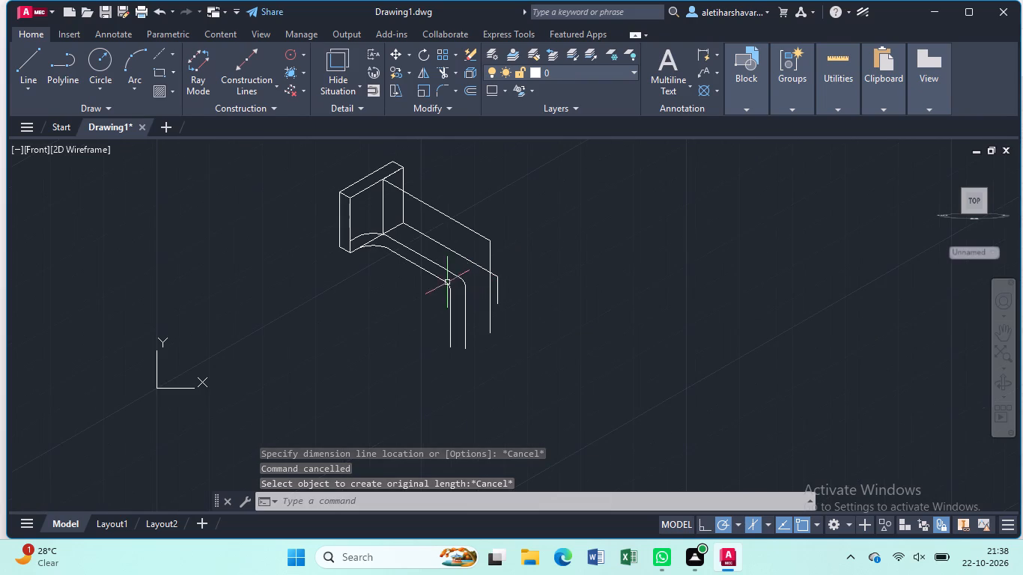
{"action": "scroll", "coordinate": [440, 273], "scroll_direction": "up", "scroll_amount": 1}
{"action": "middle_click_drag", "start_coordinate": [440, 250], "coordinate": [441, 250]}
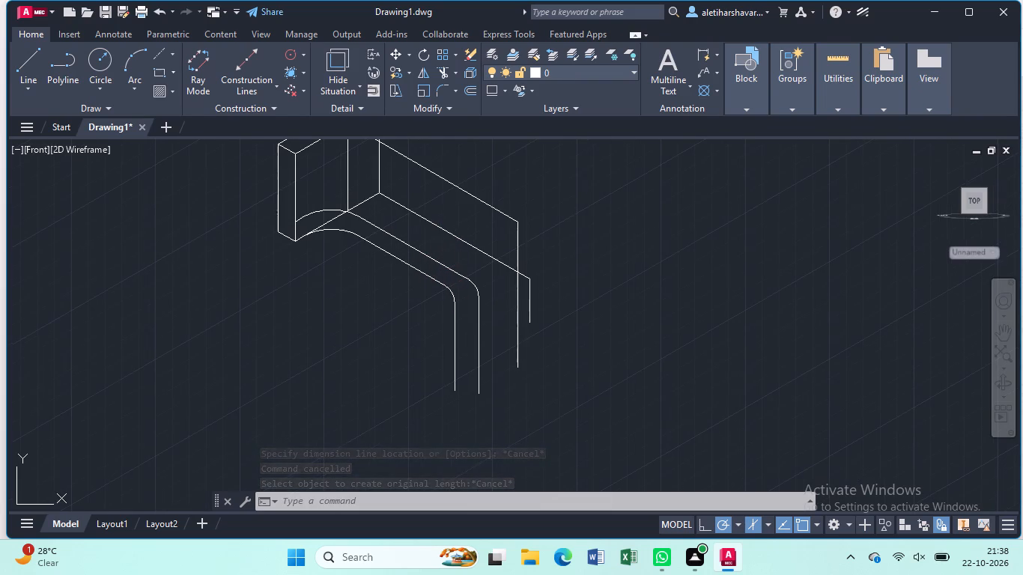
{"action": "middle_click_drag", "start_coordinate": [441, 250], "coordinate": [367, 342]}
{"action": "scroll", "coordinate": [301, 232], "scroll_direction": "up", "scroll_amount": 1}
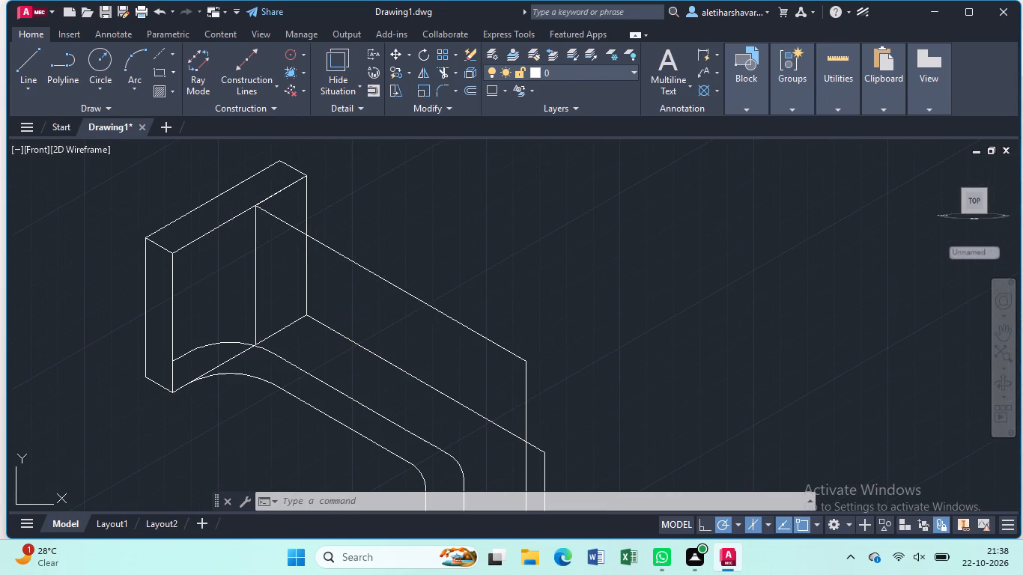
{"action": "scroll", "coordinate": [327, 237], "scroll_direction": "down", "scroll_amount": 1}
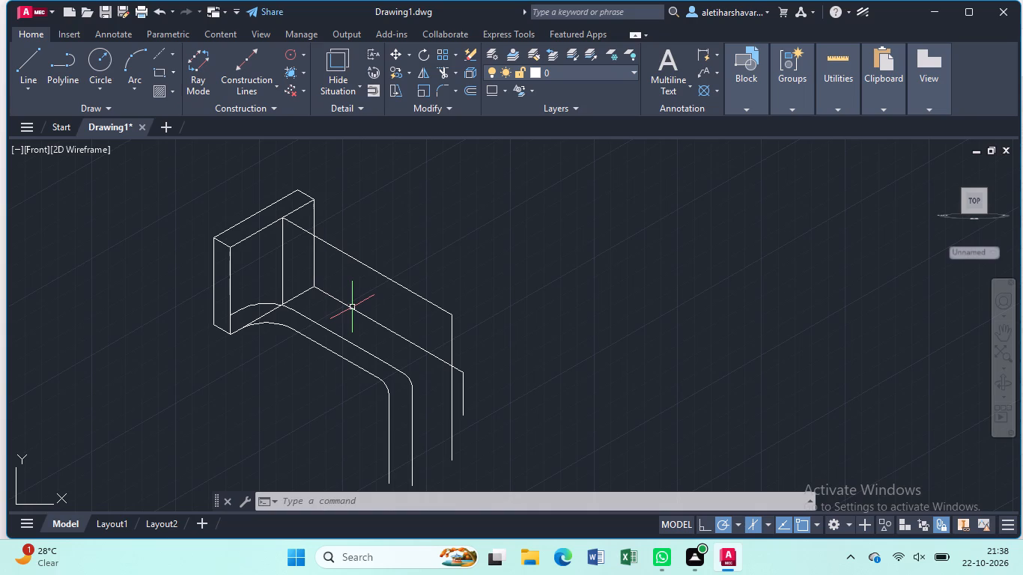
{"action": "key", "text": "f"}
{"action": "key", "text": "Return"}
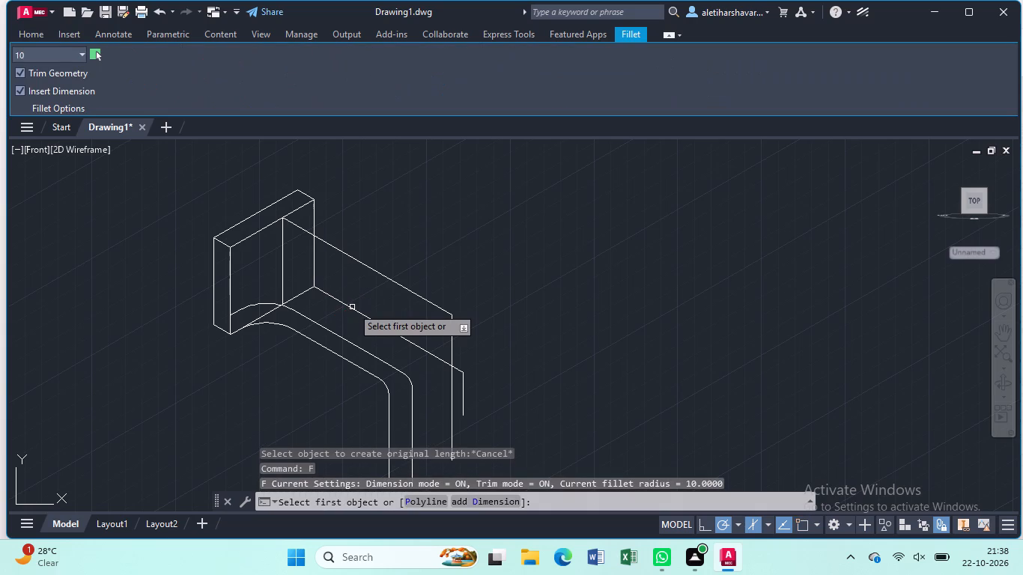
{"action": "left_click", "coordinate": [74, 58]}
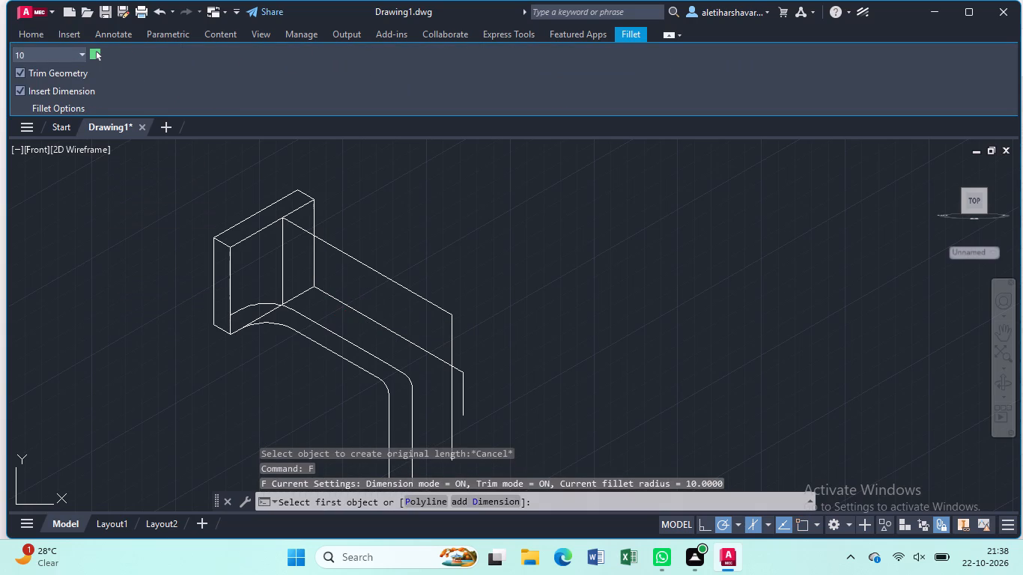
{"action": "key", "text": "BackSpace"}
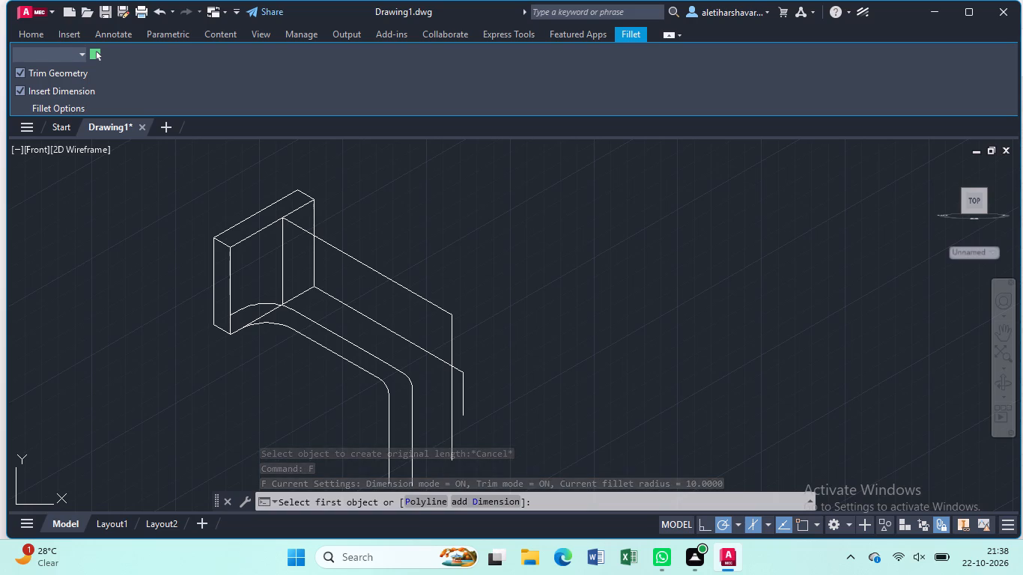
{"action": "type", "text": "25"}
{"action": "key", "text": "Return"}
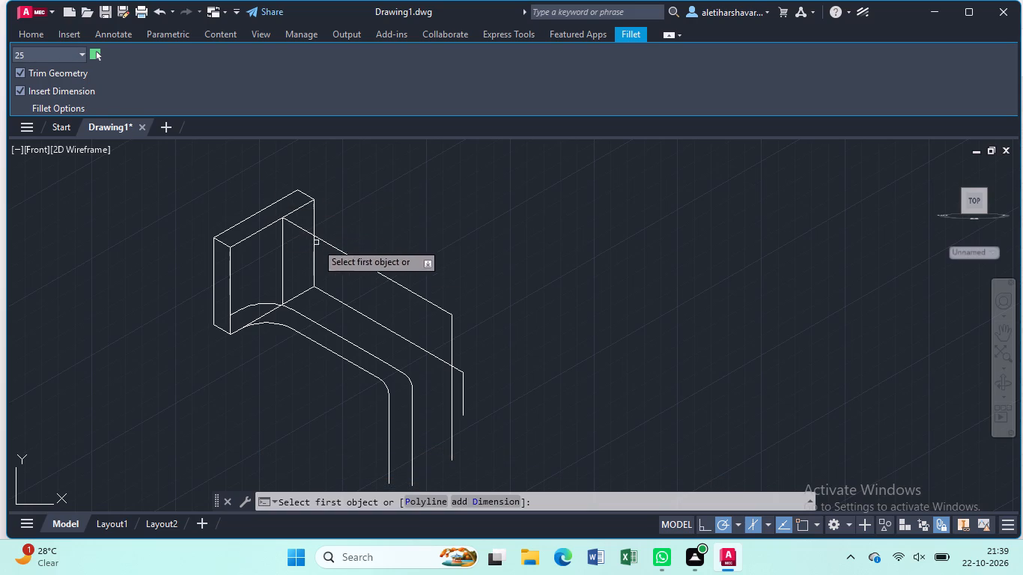
{"action": "left_click", "coordinate": [433, 305]}
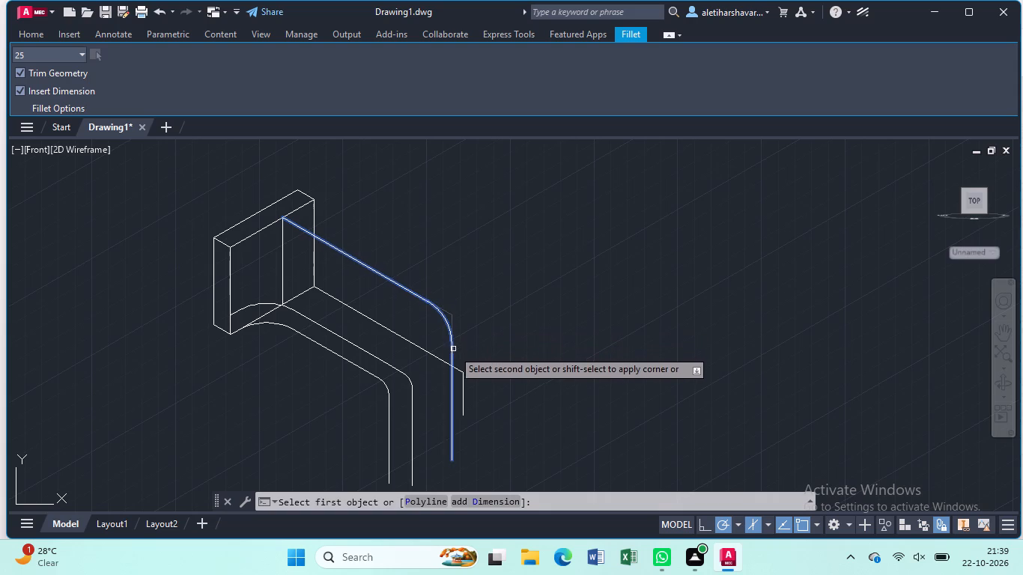
{"action": "left_click", "coordinate": [450, 356]}
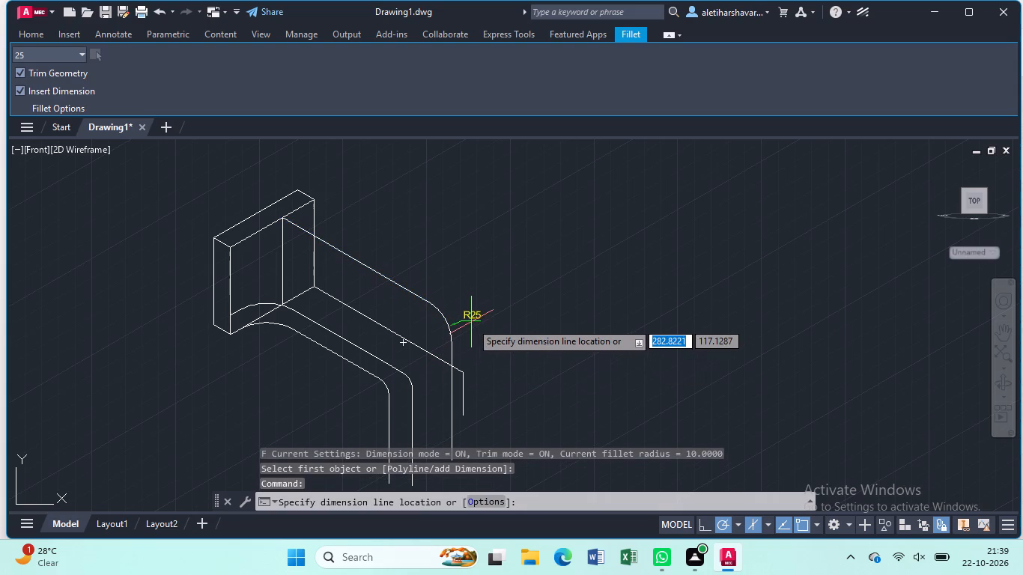
{"action": "key", "text": "Escape"}
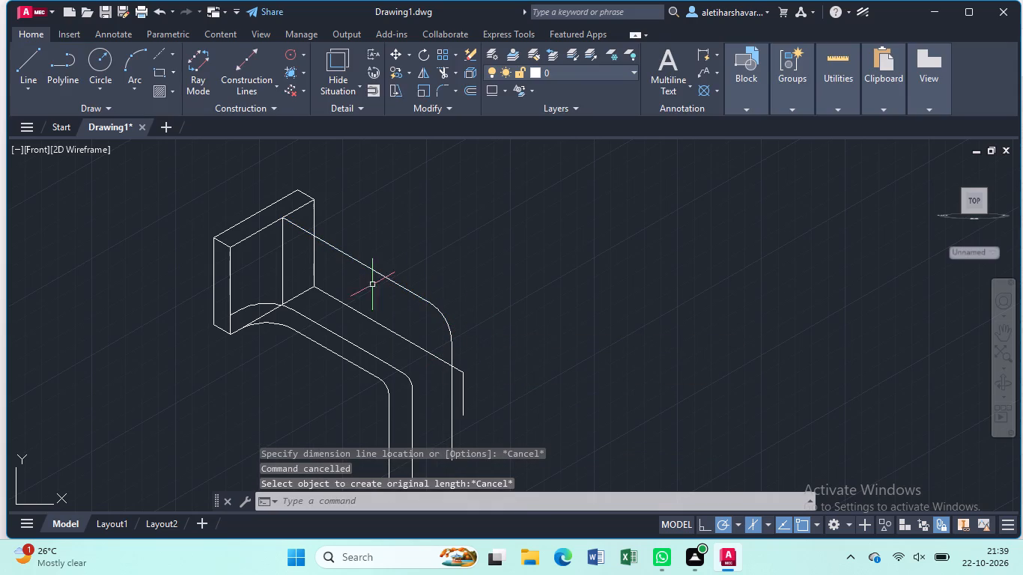
Draw reference lines along the plate's top front edge from the arm's upper corner: 5 at 30°, then 10 back at 210°.
{"action": "scroll", "coordinate": [320, 200], "scroll_direction": "up", "scroll_amount": 2}
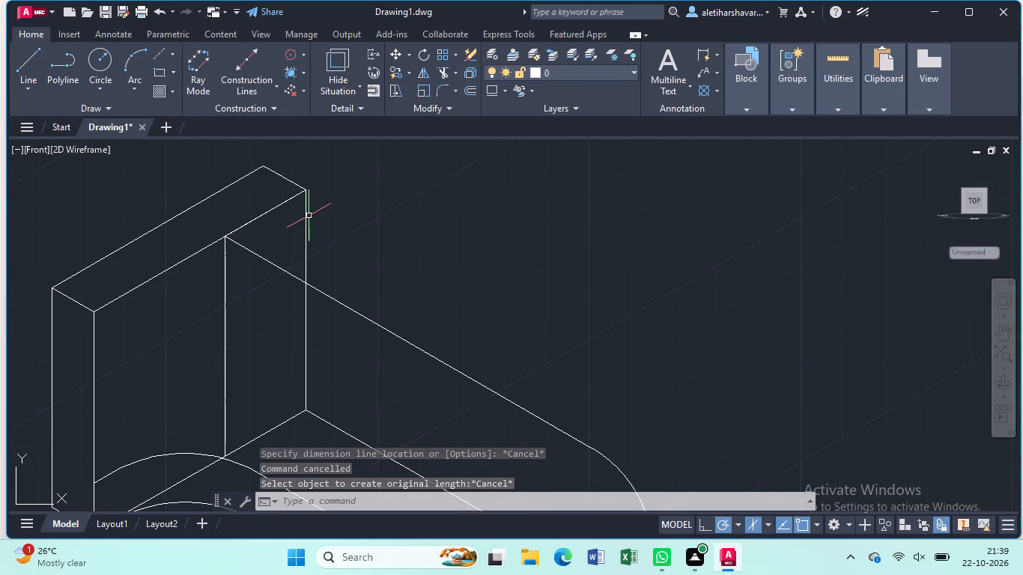
{"action": "key", "text": "l"}
{"action": "key", "text": "Return"}
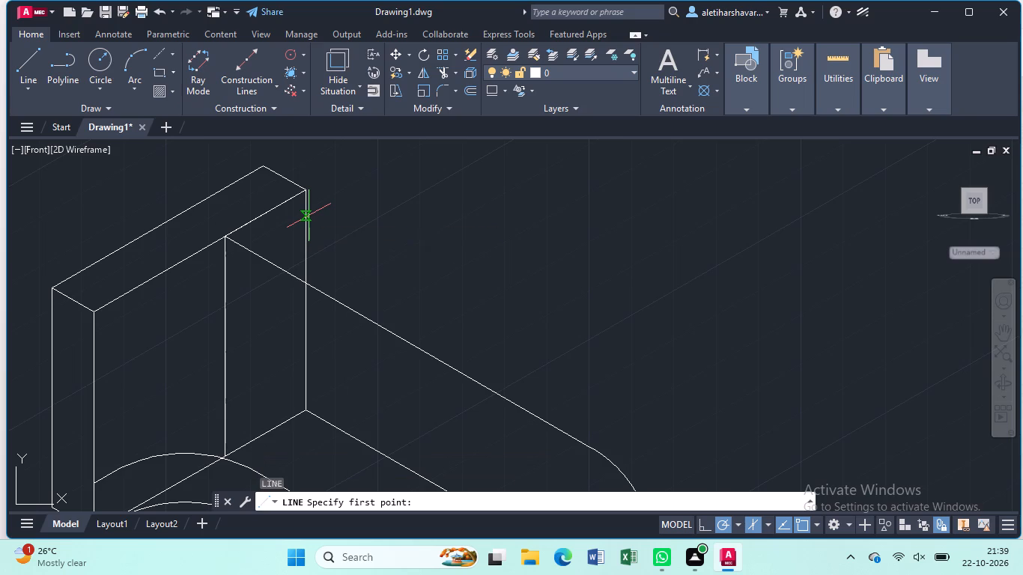
{"action": "left_click", "coordinate": [222, 233]}
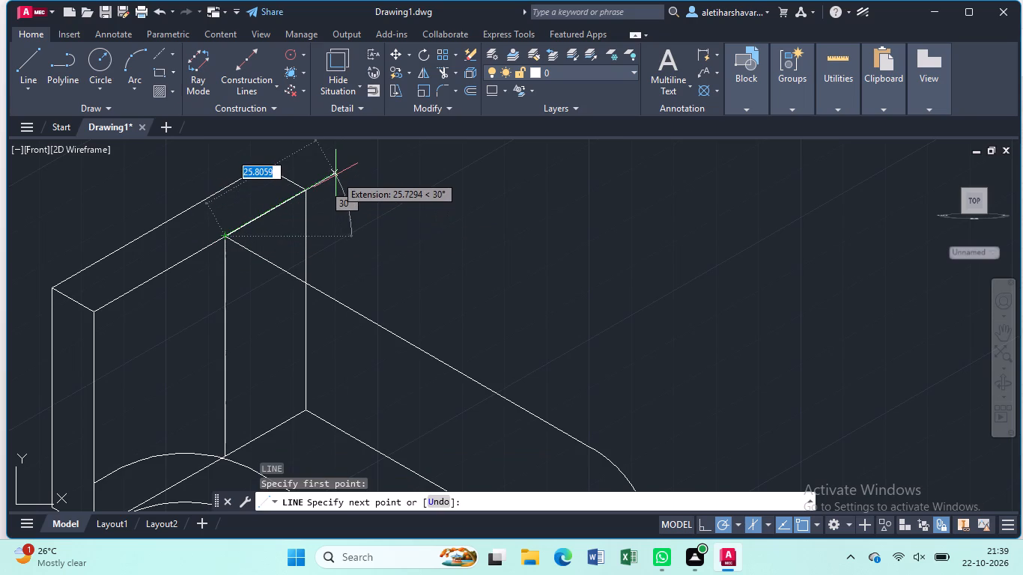
{"action": "key", "text": "5"}
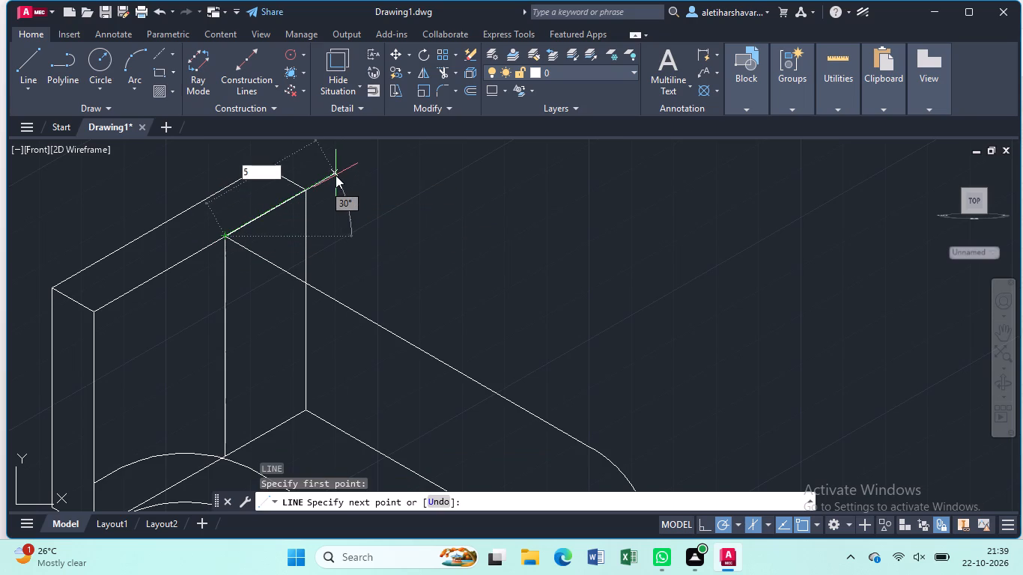
{"action": "key", "text": "Return"}
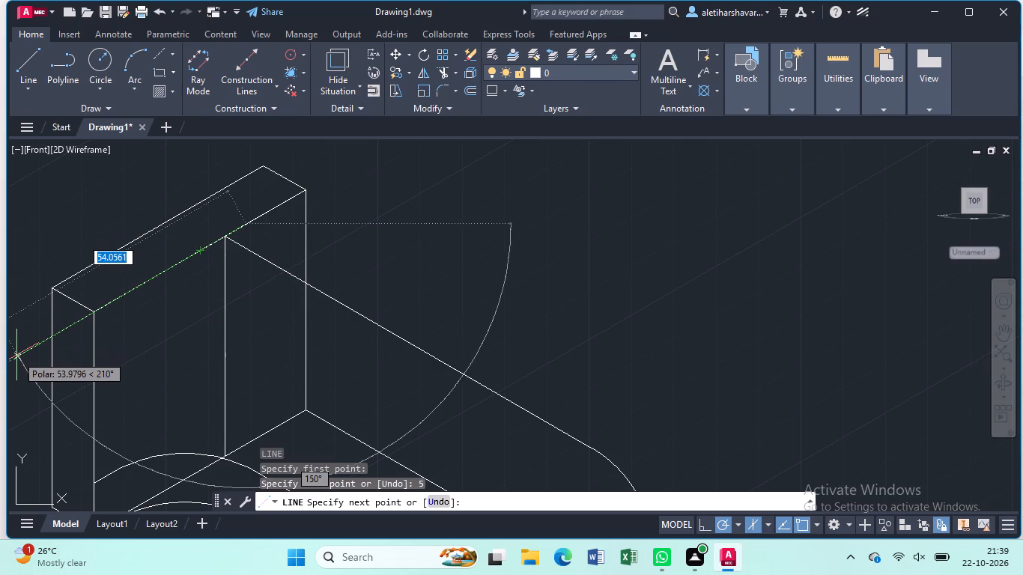
{"action": "key", "text": "1"}
{"action": "key", "text": "0"}
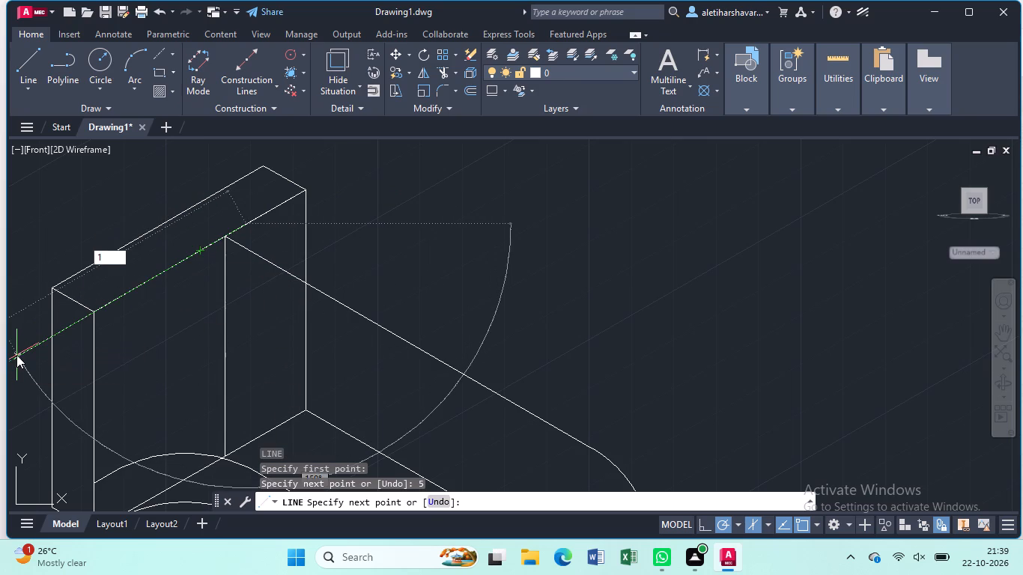
{"action": "key", "text": "Return"}
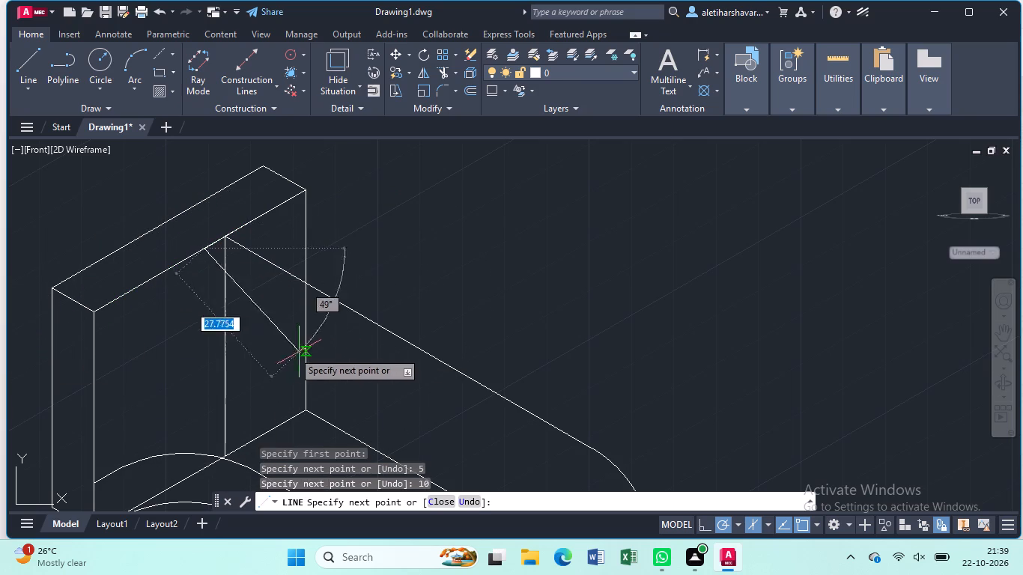
{"action": "left_click", "coordinate": [277, 347]}
{"action": "key", "text": "Escape"}
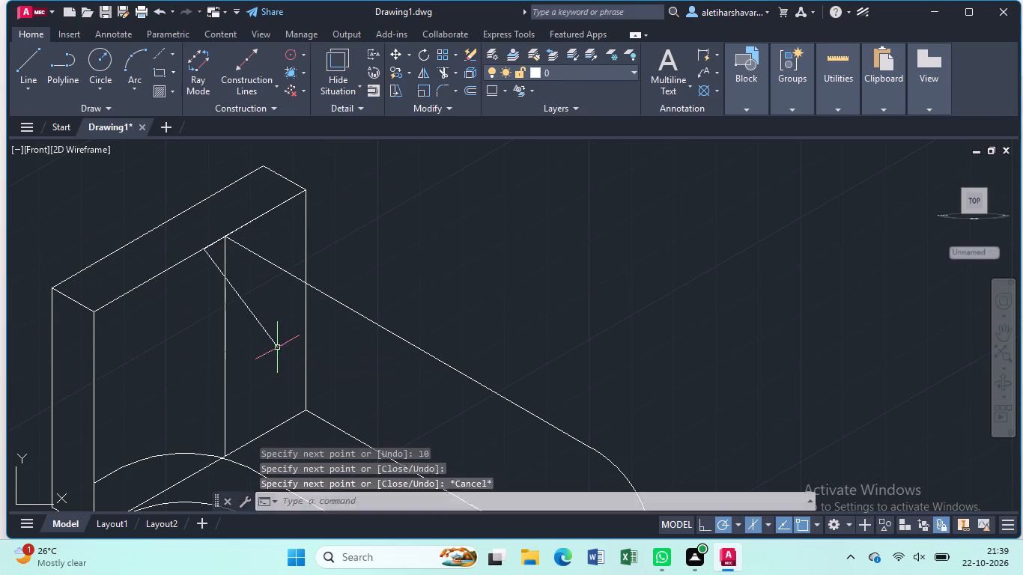
Copy the arm's long top edge, its end arc and its vertical line from the upper corner to both ends of the reference line.
{"action": "left_click", "coordinate": [240, 247]}
{"action": "scroll", "coordinate": [284, 329], "scroll_direction": "down", "scroll_amount": 1}
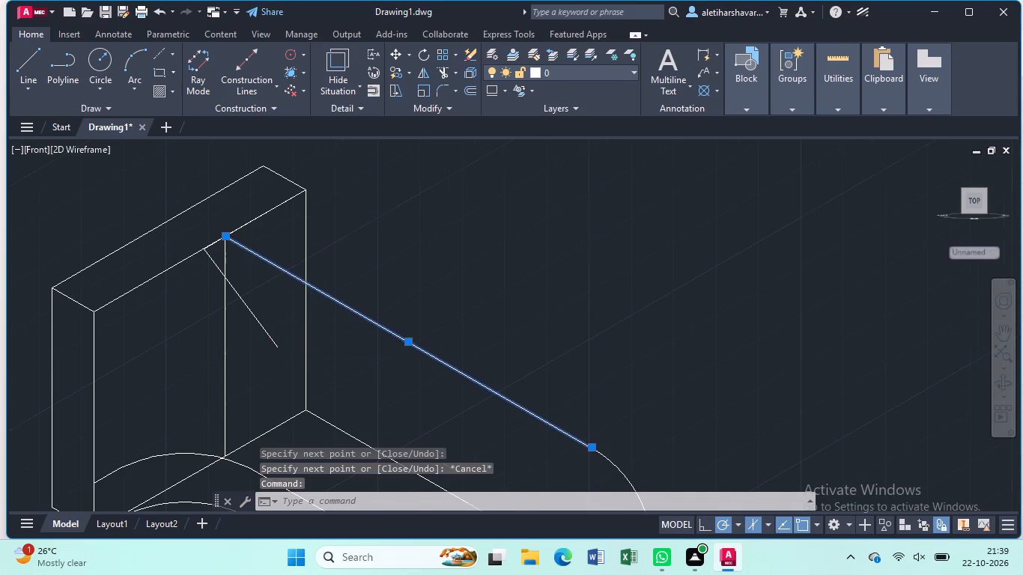
{"action": "left_click", "coordinate": [507, 439]}
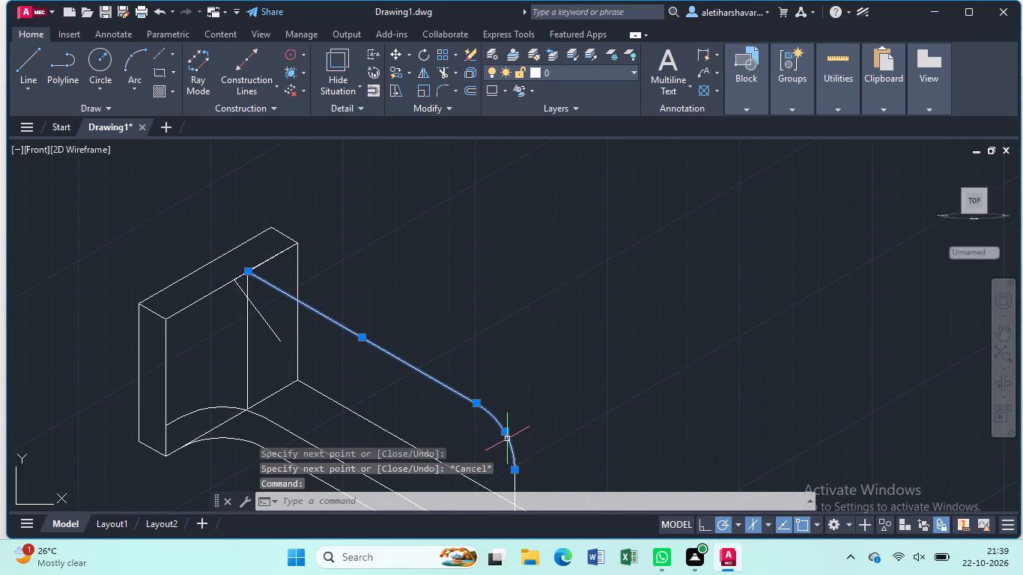
{"action": "middle_click_drag", "start_coordinate": [511, 442], "coordinate": [513, 290]}
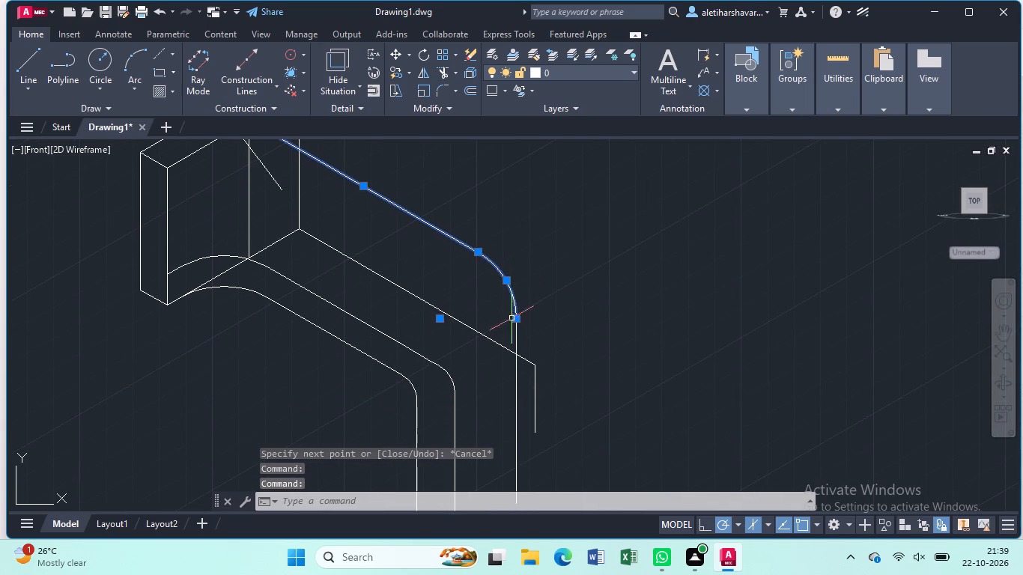
{"action": "left_click", "coordinate": [517, 336]}
{"action": "scroll", "coordinate": [526, 308], "scroll_direction": "down", "scroll_amount": 1}
{"action": "scroll", "coordinate": [403, 191], "scroll_direction": "up", "scroll_amount": 2}
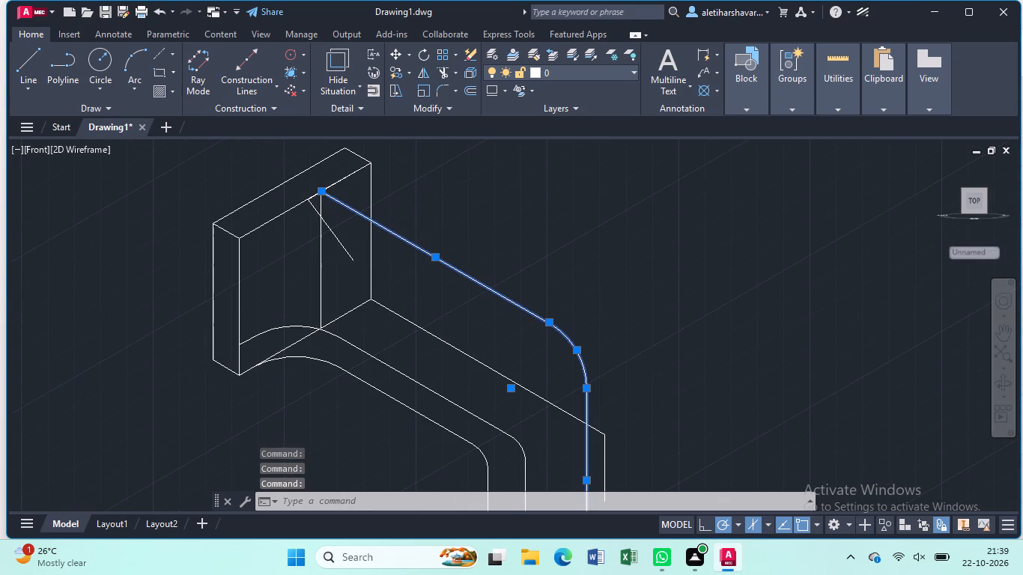
{"action": "key", "text": "c"}
{"action": "key", "text": "o"}
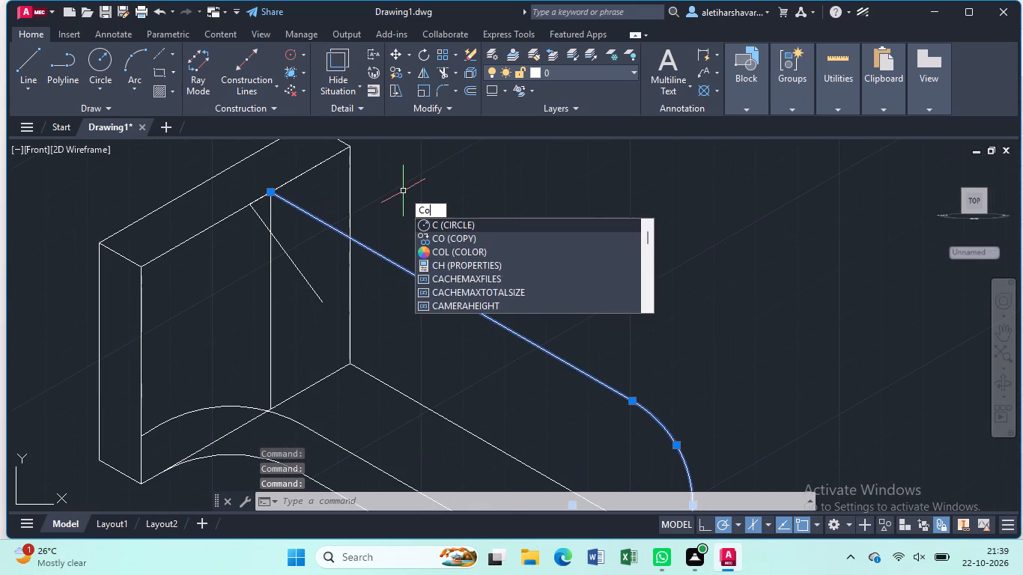
{"action": "key", "text": "Return"}
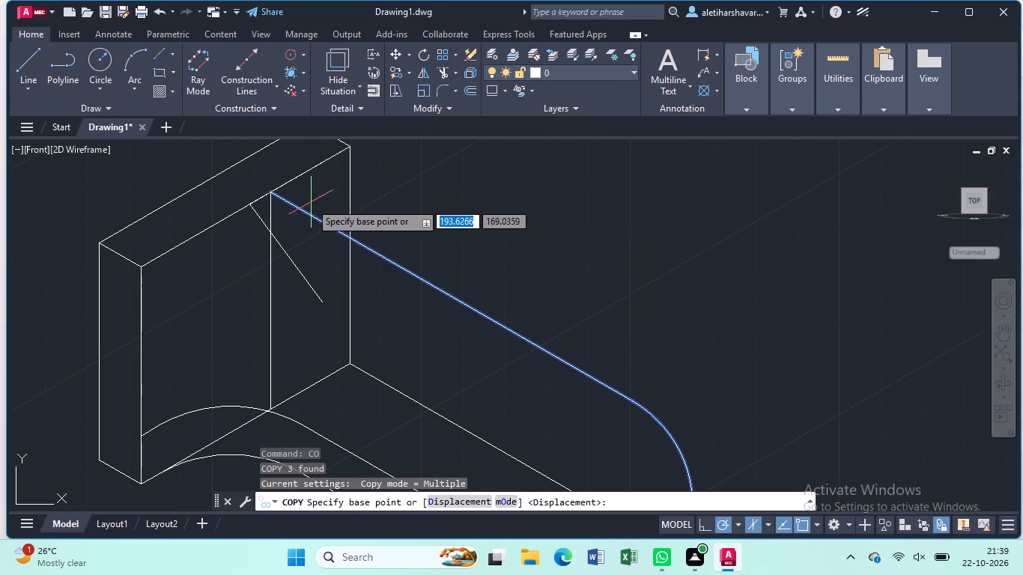
{"action": "scroll", "coordinate": [267, 191], "scroll_direction": "up", "scroll_amount": 3}
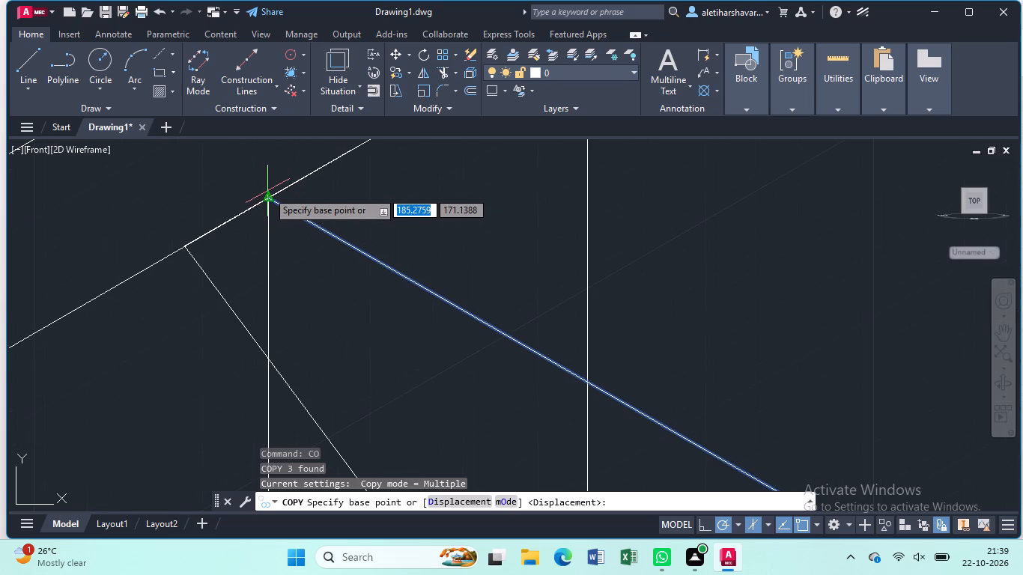
{"action": "left_click", "coordinate": [273, 201]}
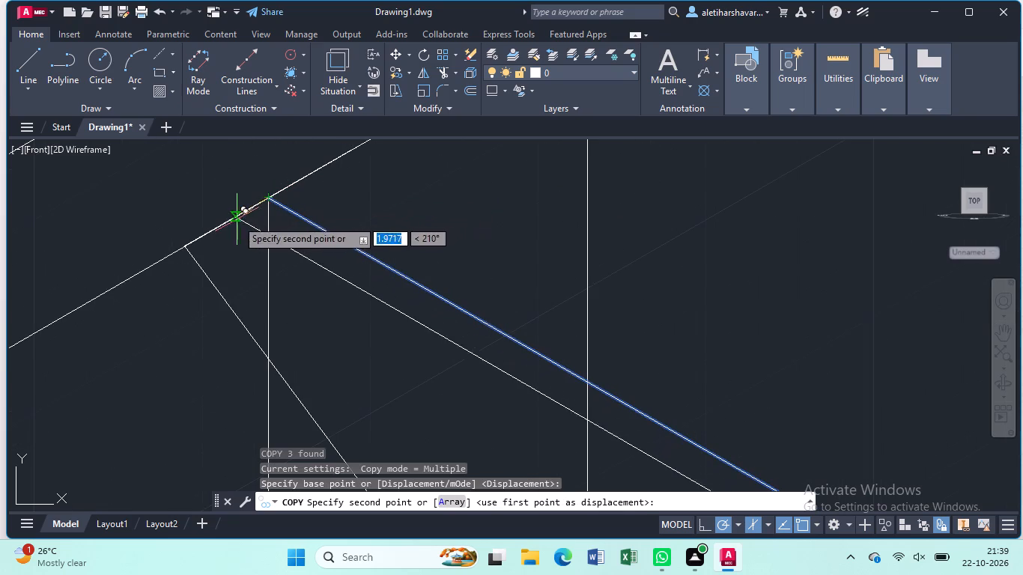
{"action": "left_click", "coordinate": [186, 243]}
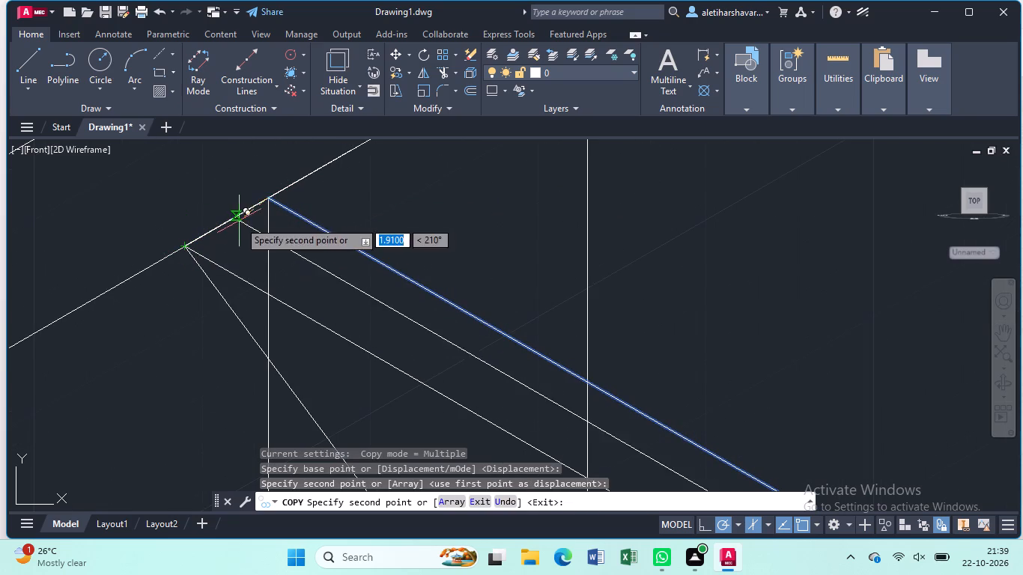
{"action": "scroll", "coordinate": [313, 174], "scroll_direction": "up", "scroll_amount": 1}
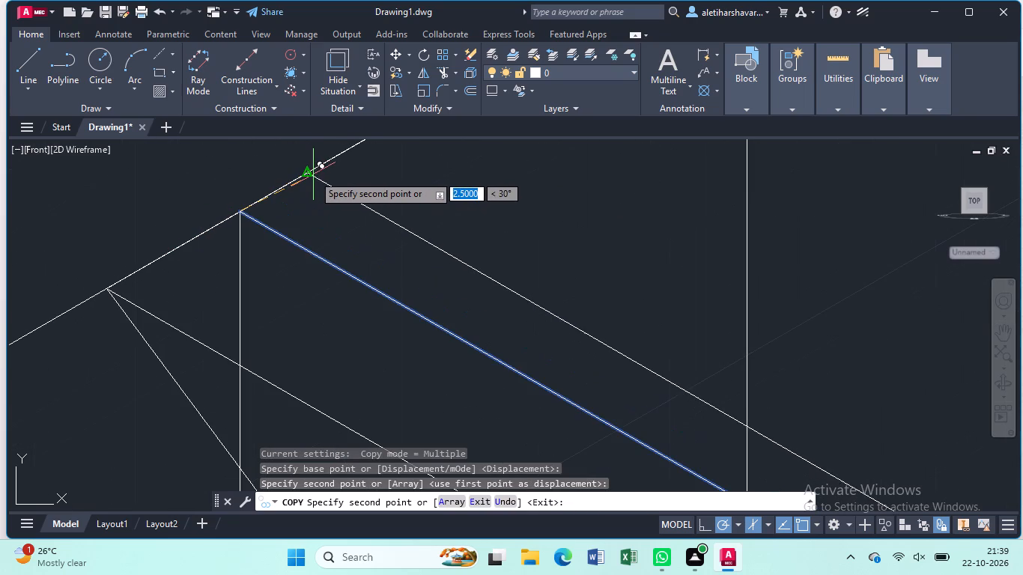
{"action": "scroll", "coordinate": [313, 175], "scroll_direction": "down", "scroll_amount": 3}
{"action": "middle_click_drag", "start_coordinate": [320, 177], "coordinate": [294, 209]}
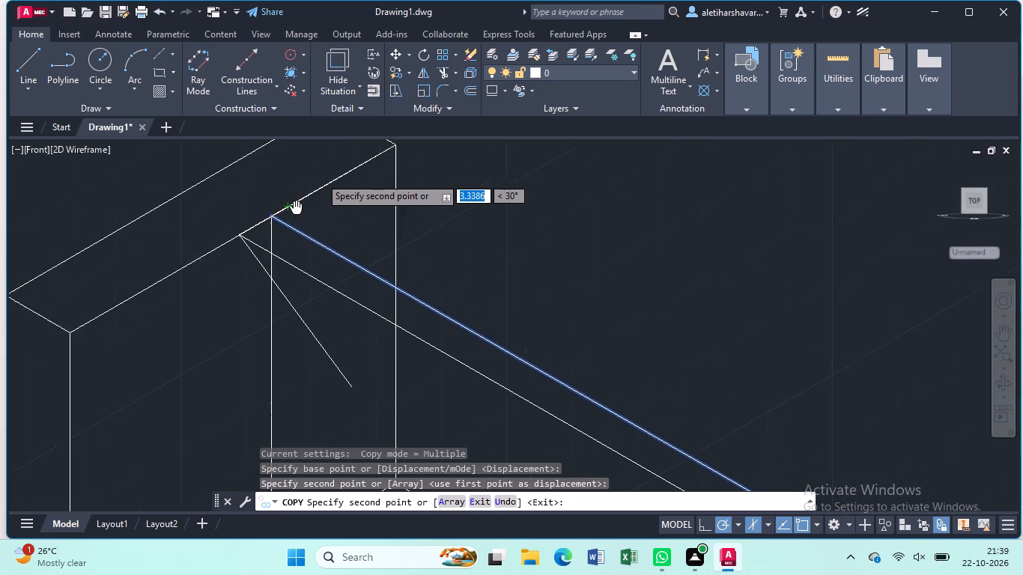
{"action": "middle_click_drag", "start_coordinate": [294, 209], "coordinate": [238, 246]}
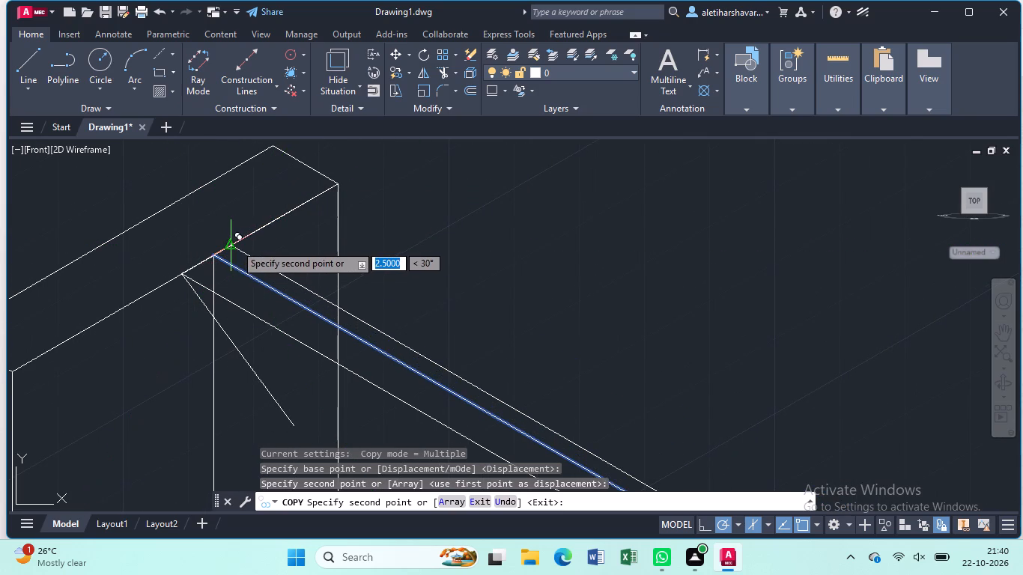
{"action": "left_click", "coordinate": [246, 237]}
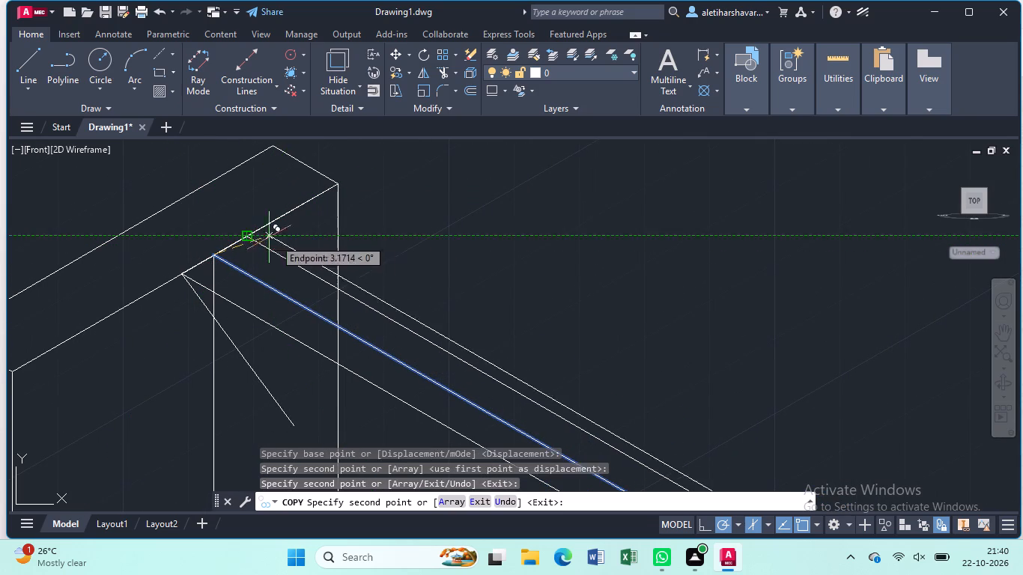
{"action": "key", "text": "Escape"}
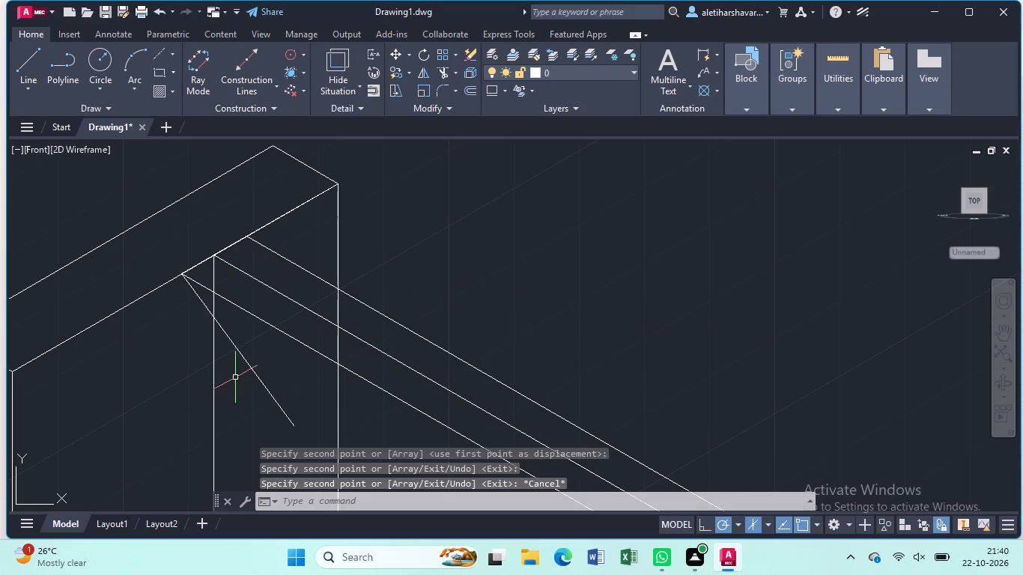
Delete the stray slanted line running down from the reference line's lower end on the plate's front face.
{"action": "left_click", "coordinate": [255, 371]}
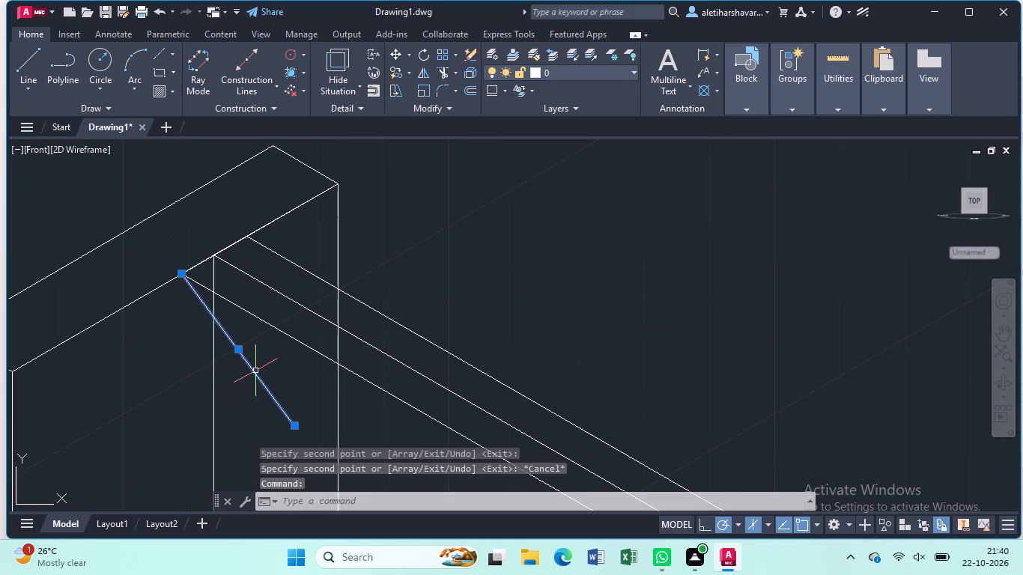
{"action": "key", "text": "Delete"}
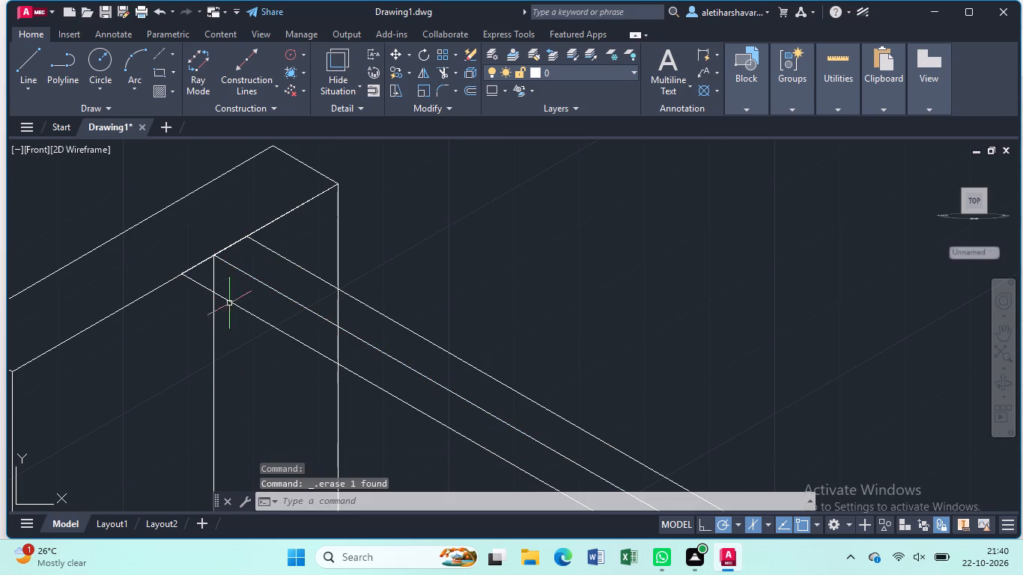
Draw a temporary slanted line about 23 long at about 21° across the three parallel verticals at the arm's outer end.
{"action": "scroll", "coordinate": [255, 341], "scroll_direction": "down", "scroll_amount": 2}
{"action": "middle_click_drag", "start_coordinate": [263, 374], "coordinate": [264, 375]}
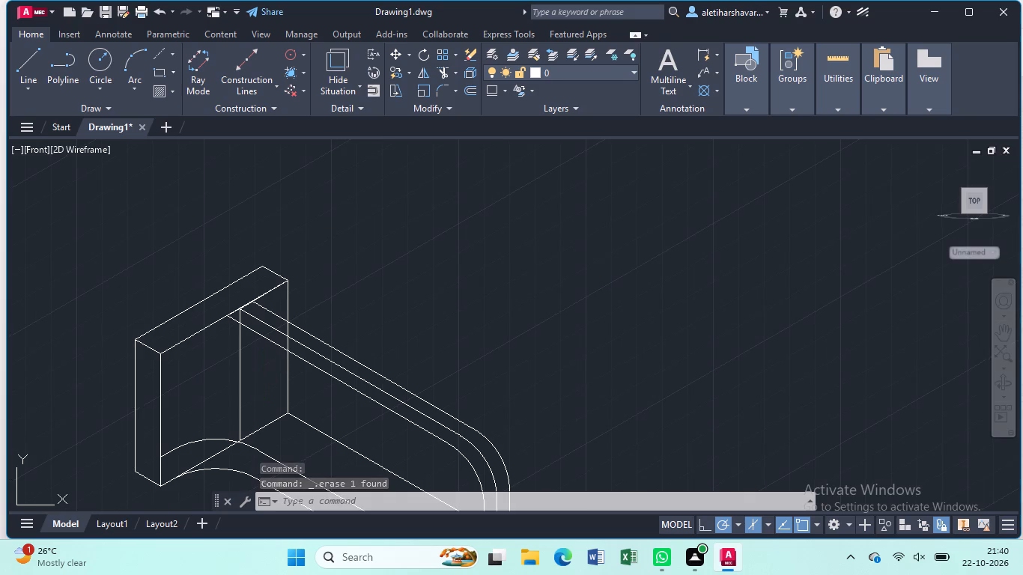
{"action": "middle_click_drag", "start_coordinate": [264, 375], "coordinate": [209, 213]}
{"action": "middle_click_drag", "start_coordinate": [250, 325], "coordinate": [128, 228]}
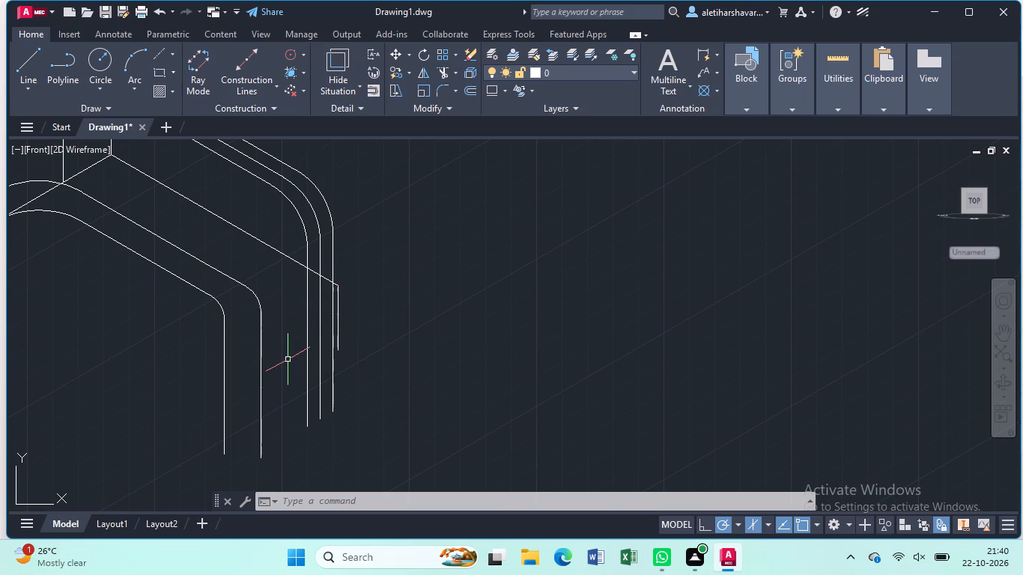
{"action": "key", "text": "l"}
{"action": "key", "text": "Return"}
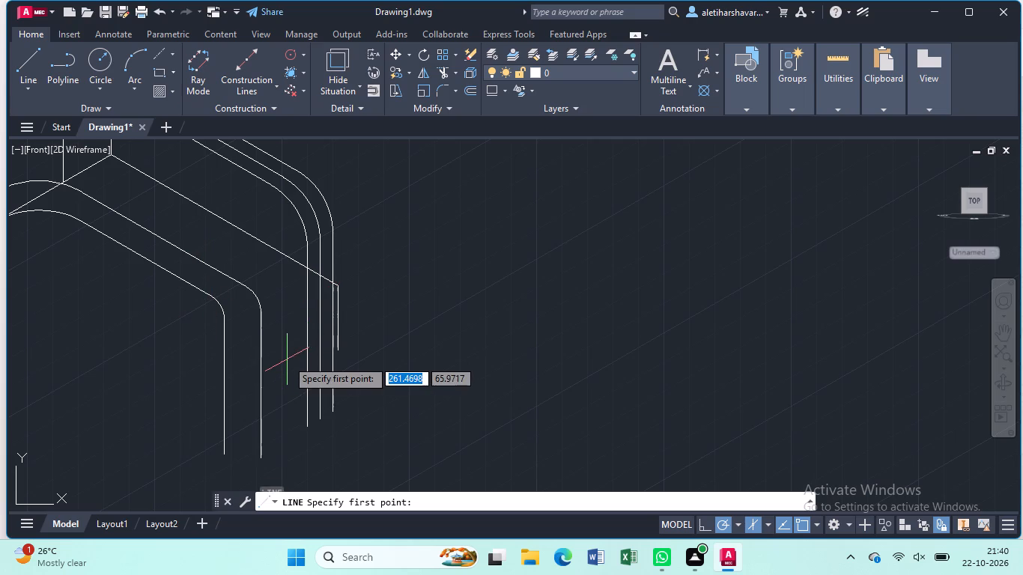
{"action": "left_click", "coordinate": [287, 347]}
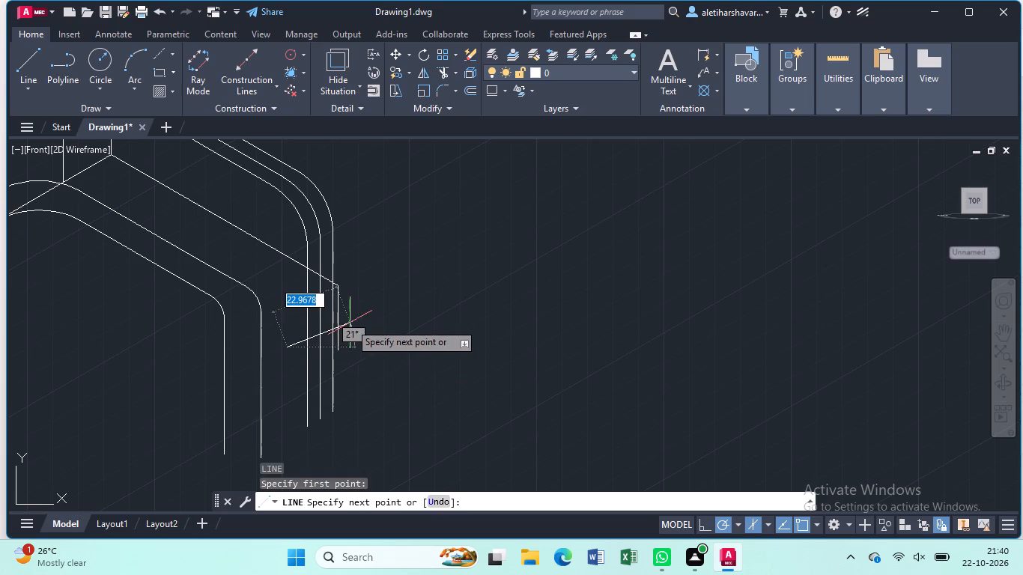
{"action": "left_click", "coordinate": [350, 323]}
{"action": "key", "text": "Escape"}
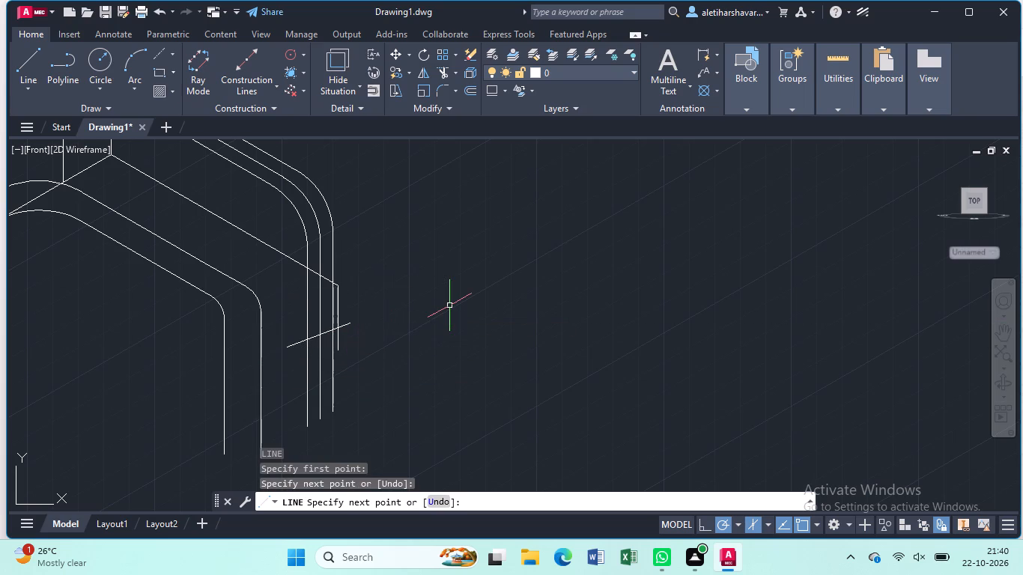
Trim the two copied verticals below the slanted line, leaving the middle vertical uncut.
{"action": "type", "text": "tr"}
{"action": "key", "text": "Return"}
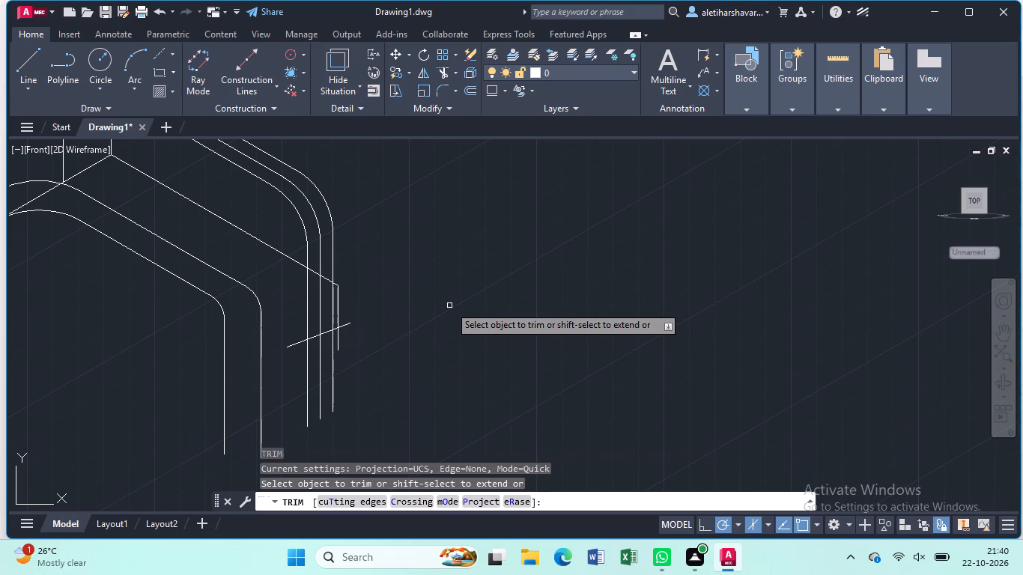
{"action": "left_click", "coordinate": [308, 358]}
{"action": "left_click", "coordinate": [334, 344]}
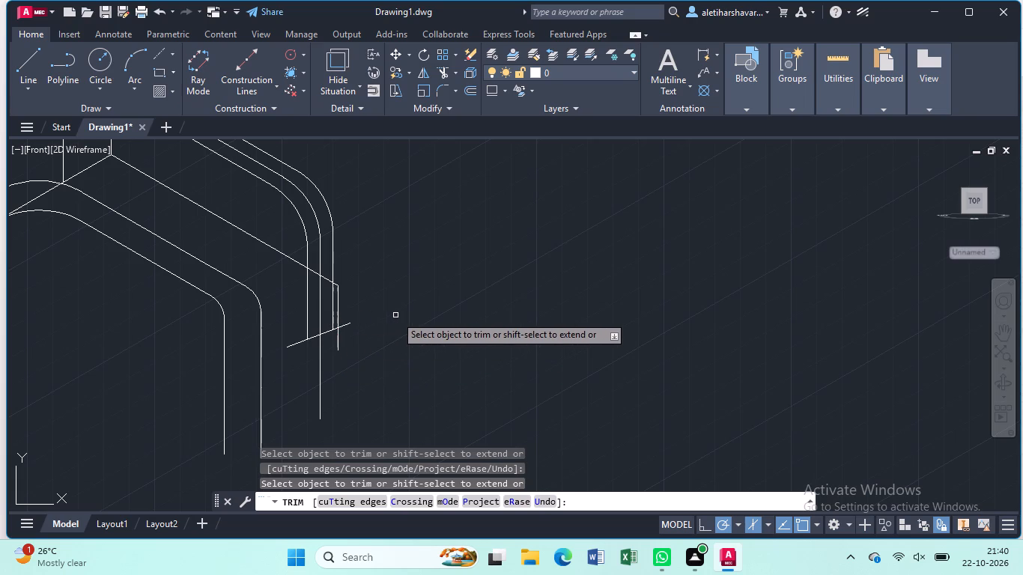
{"action": "key", "text": "Escape"}
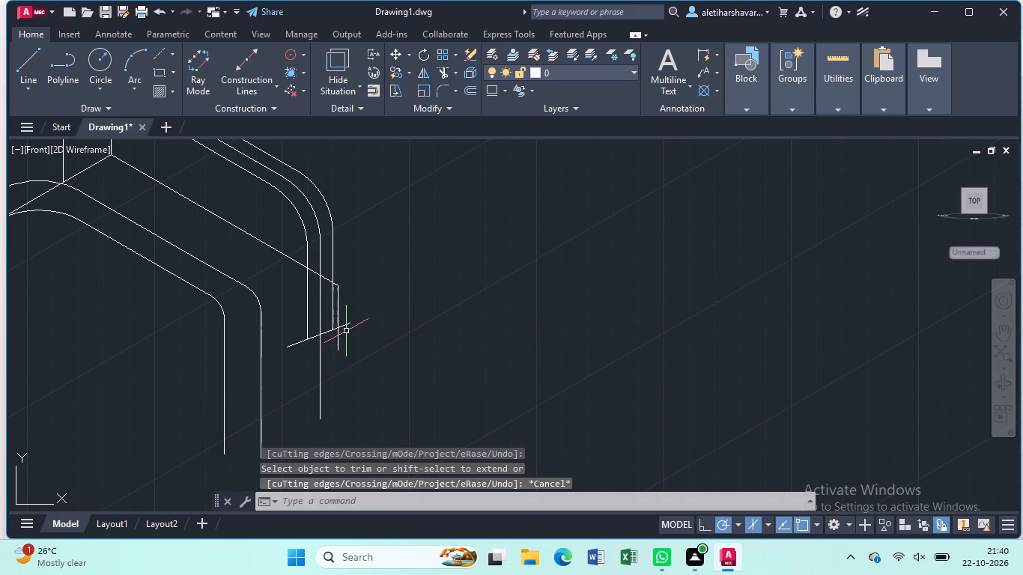
Delete the temporary slanted cutting line.
{"action": "left_click", "coordinate": [351, 323]}
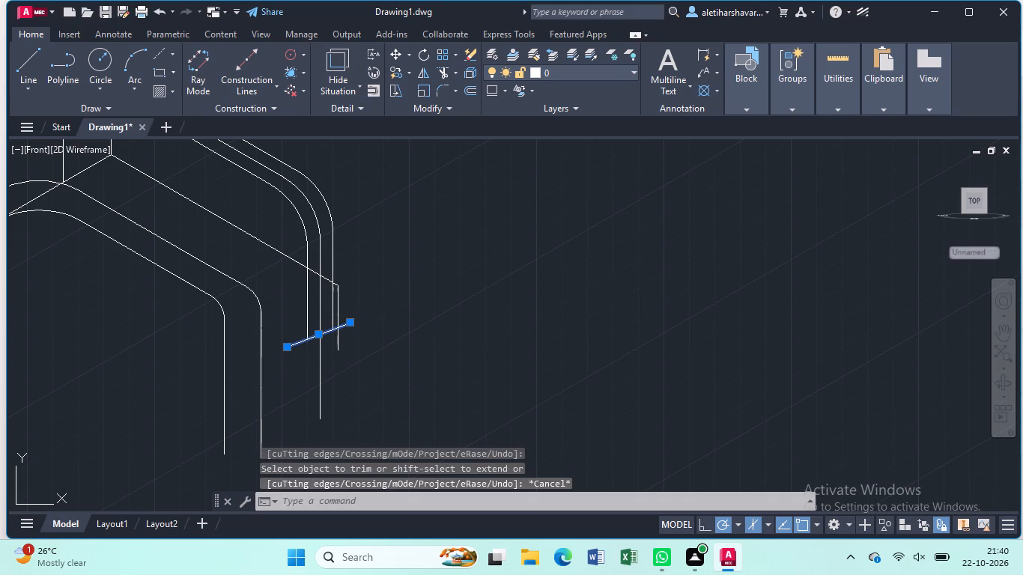
{"action": "key", "text": "Delete"}
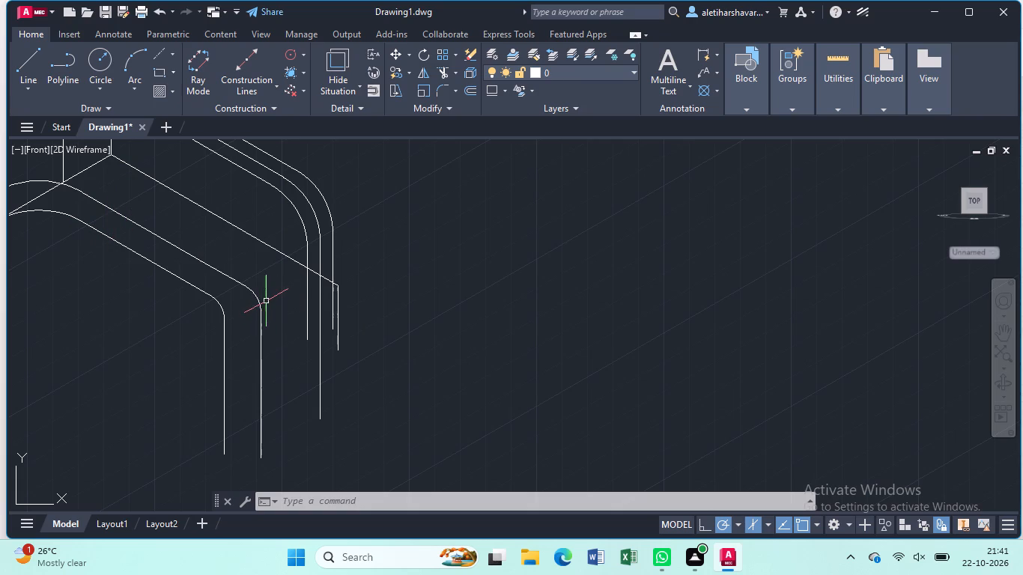
Fillet the corner between the 330° line from the plate's lower corner and its short vertical with radius 10, without placing a dimension.
{"action": "scroll", "coordinate": [266, 301], "scroll_direction": "up", "scroll_amount": 2}
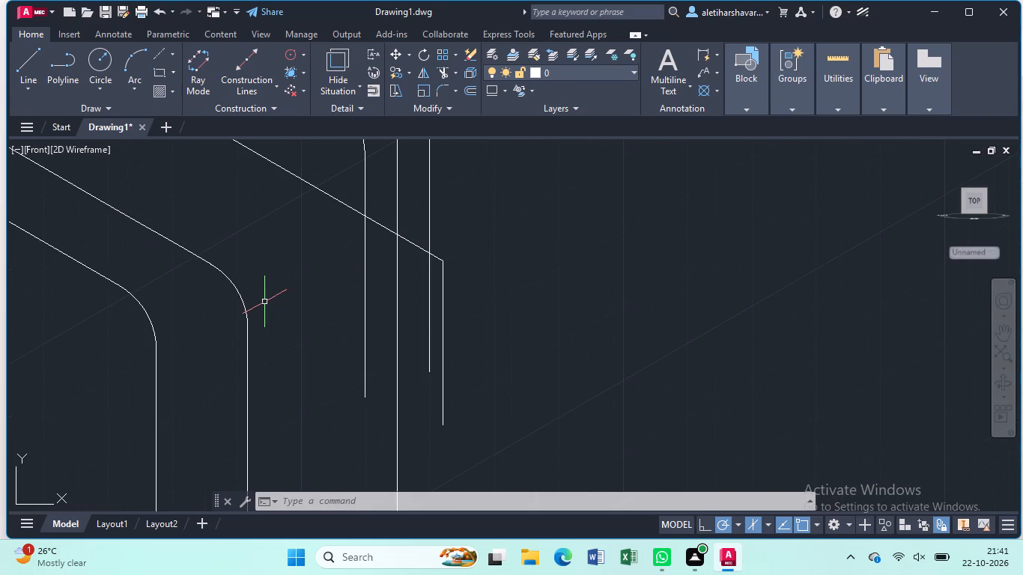
{"action": "key", "text": "f"}
{"action": "key", "text": "Return"}
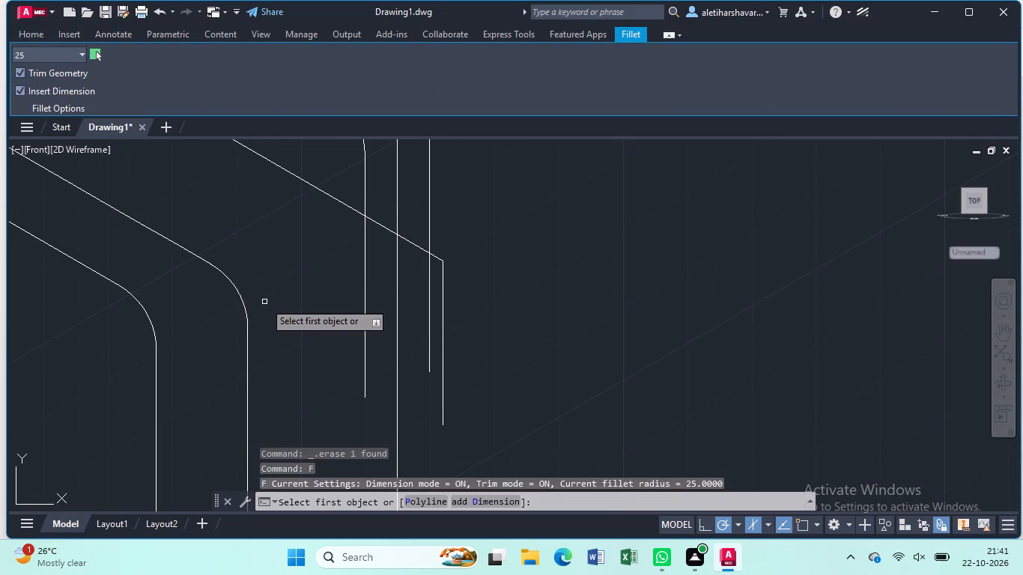
{"action": "left_click", "coordinate": [422, 248]}
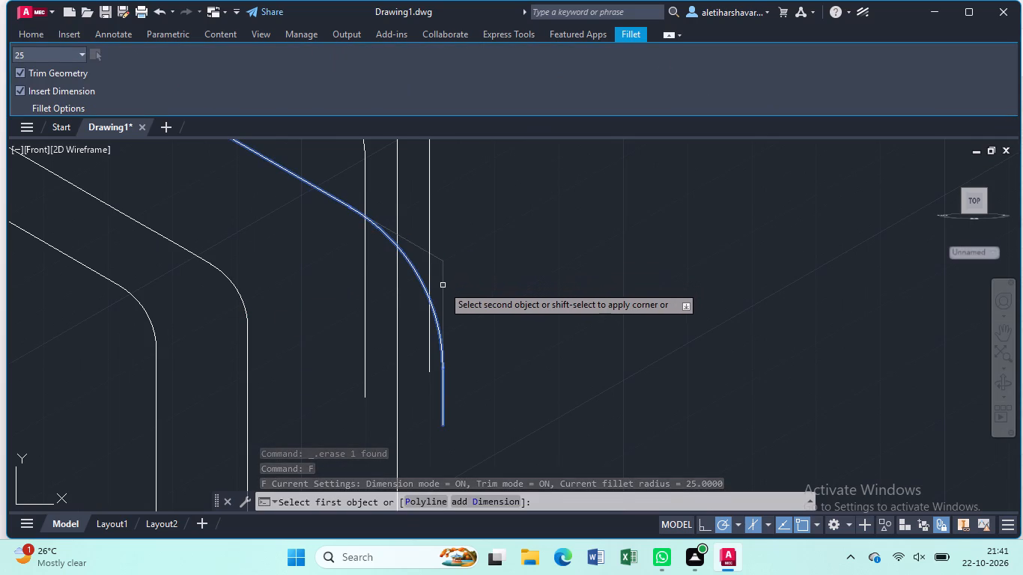
{"action": "key", "text": "Escape"}
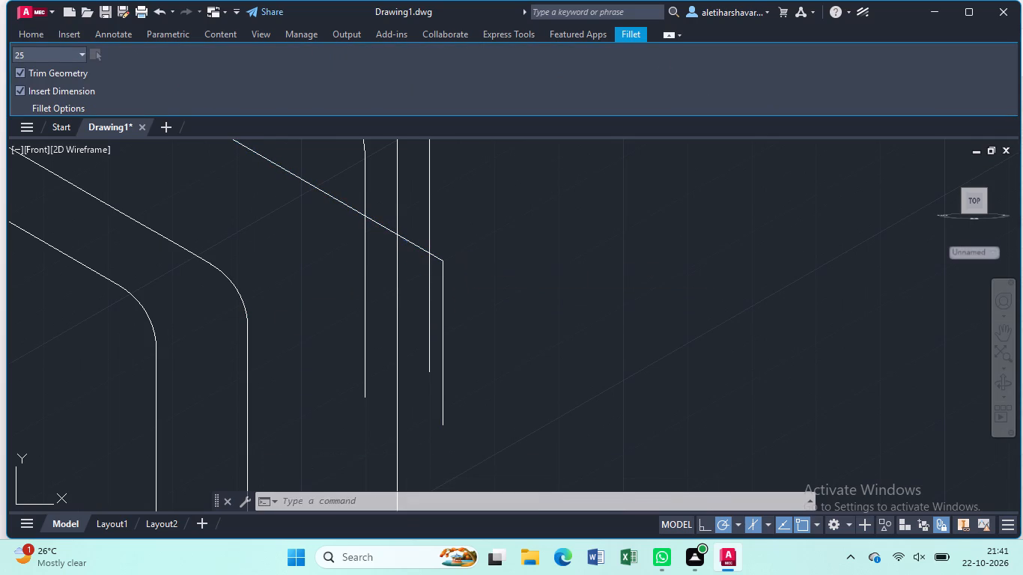
{"action": "left_click", "coordinate": [57, 57]}
{"action": "key", "text": "BackSpace"}
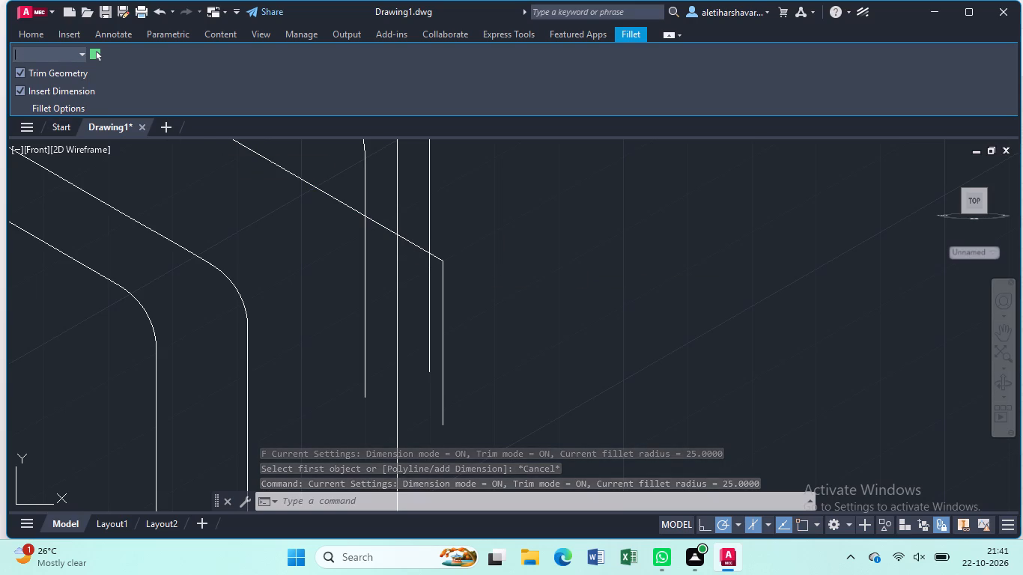
{"action": "type", "text": "10"}
{"action": "key", "text": "Return"}
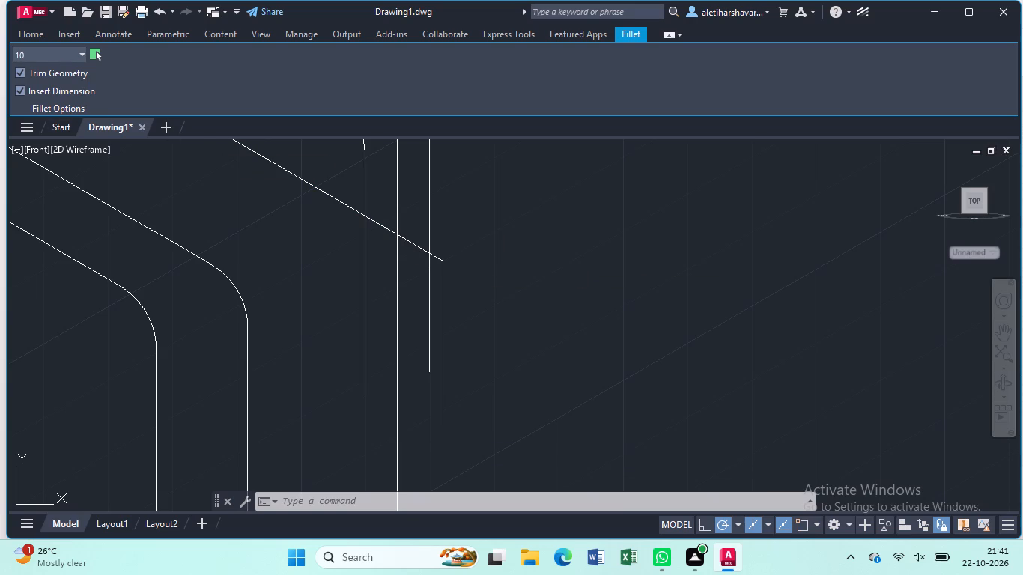
{"action": "left_click", "coordinate": [413, 244]}
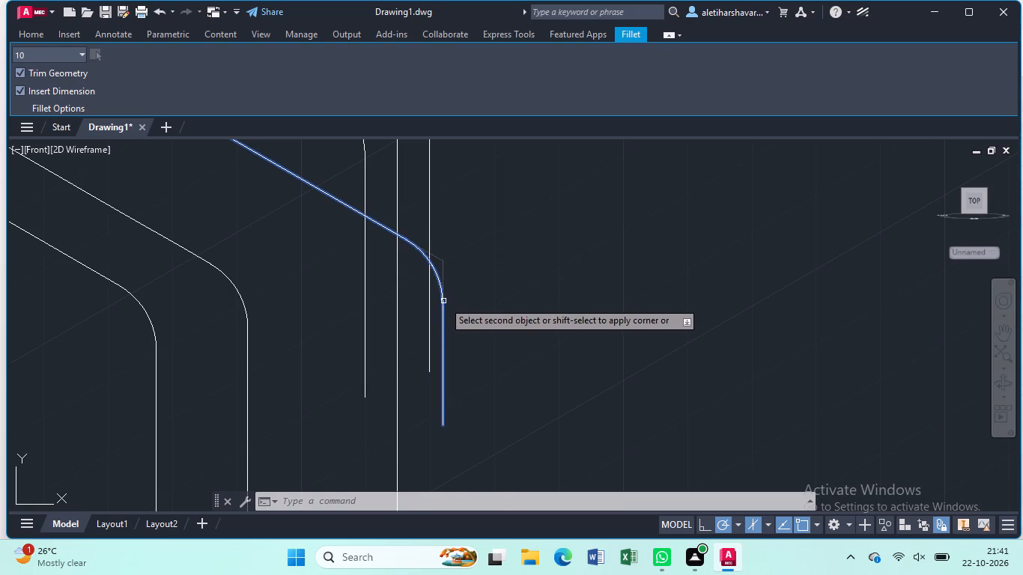
{"action": "left_click", "coordinate": [443, 301]}
{"action": "key", "text": "Escape"}
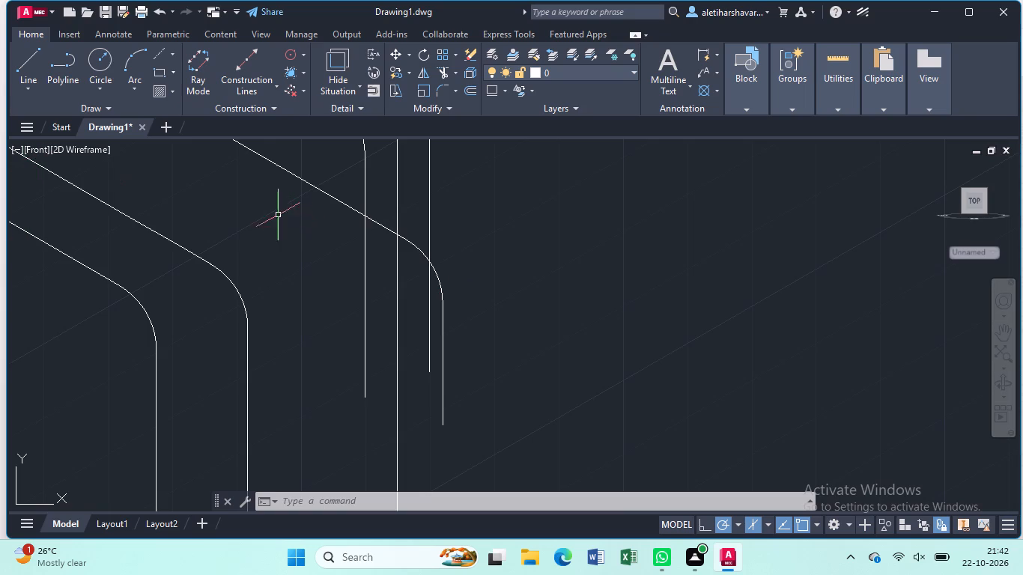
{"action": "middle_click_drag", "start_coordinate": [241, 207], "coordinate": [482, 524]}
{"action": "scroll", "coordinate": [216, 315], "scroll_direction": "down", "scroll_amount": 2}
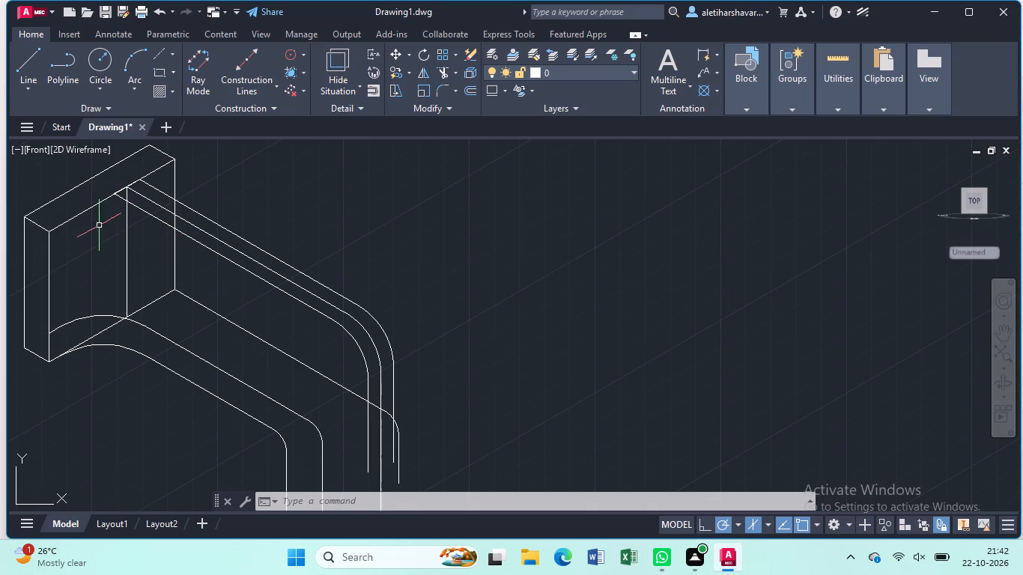
Delete the two curved lower edge chains starting at the plate's bottom edge, including their arcs, sloping lines, corner fillets and verticals.
{"action": "scroll", "coordinate": [98, 228], "scroll_direction": "up", "scroll_amount": 2}
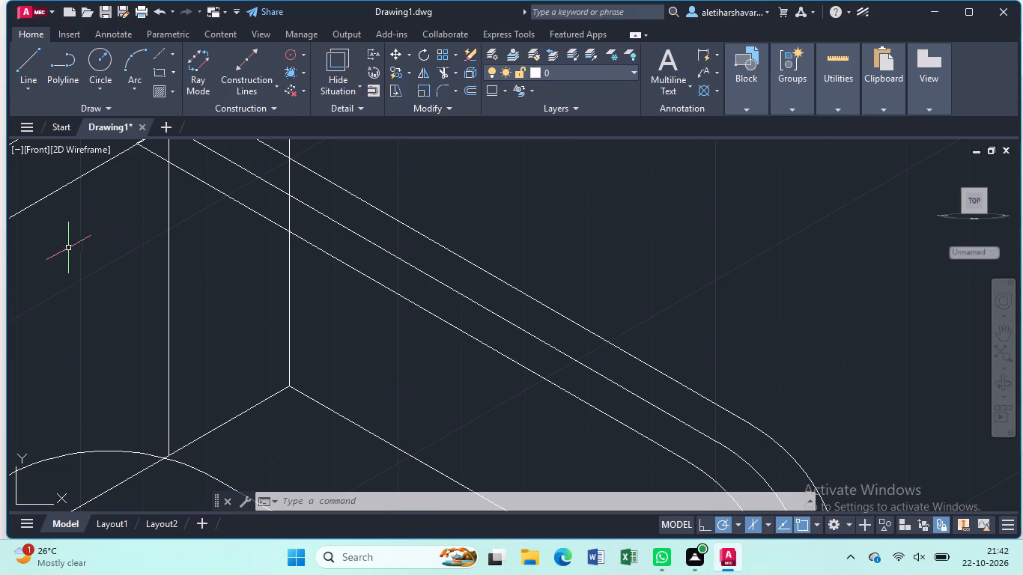
{"action": "scroll", "coordinate": [106, 329], "scroll_direction": "down", "scroll_amount": 2}
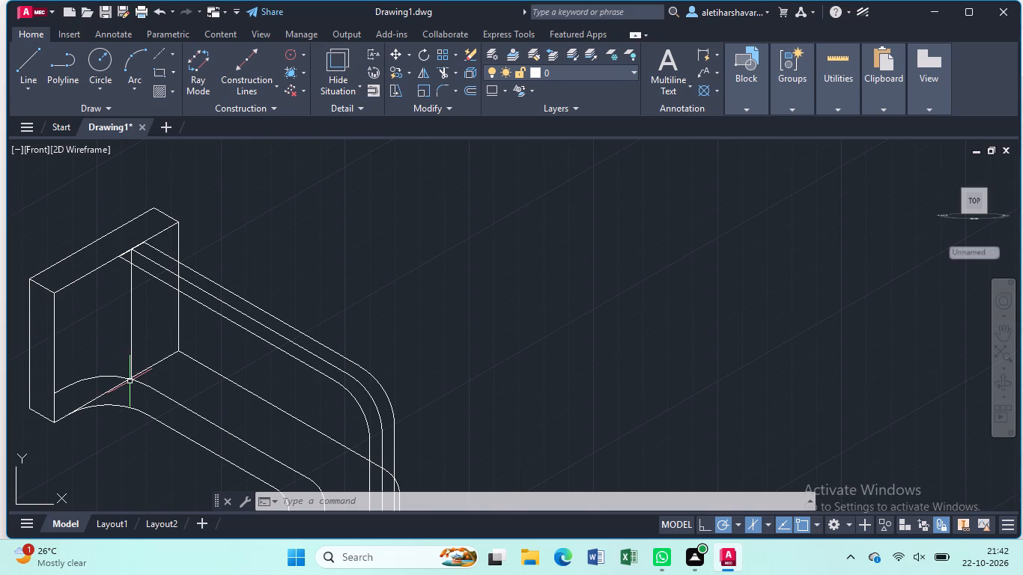
{"action": "scroll", "coordinate": [131, 381], "scroll_direction": "up", "scroll_amount": 2}
{"action": "scroll", "coordinate": [129, 380], "scroll_direction": "down", "scroll_amount": 2}
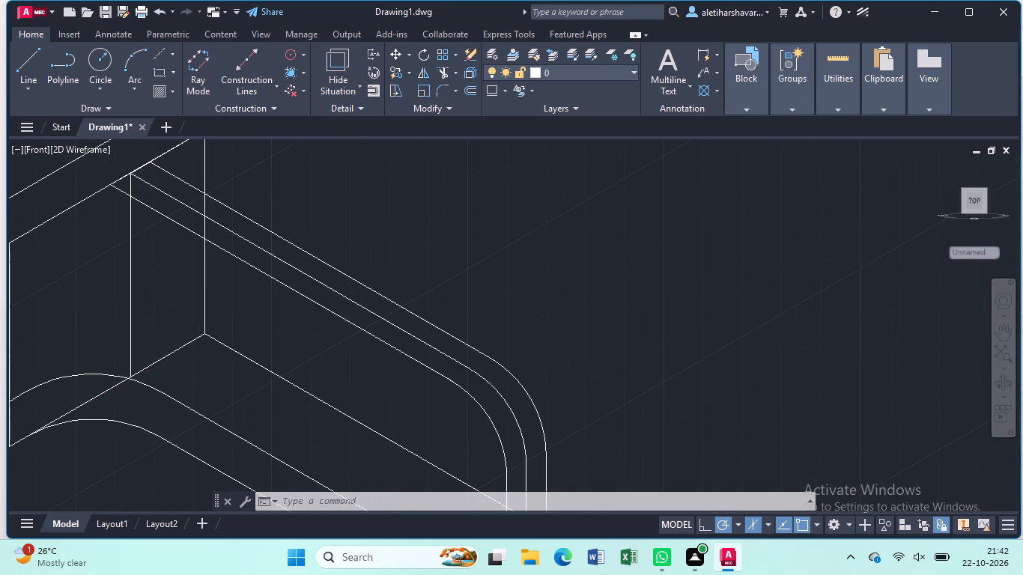
{"action": "middle_click_drag", "start_coordinate": [142, 370], "coordinate": [110, 250]}
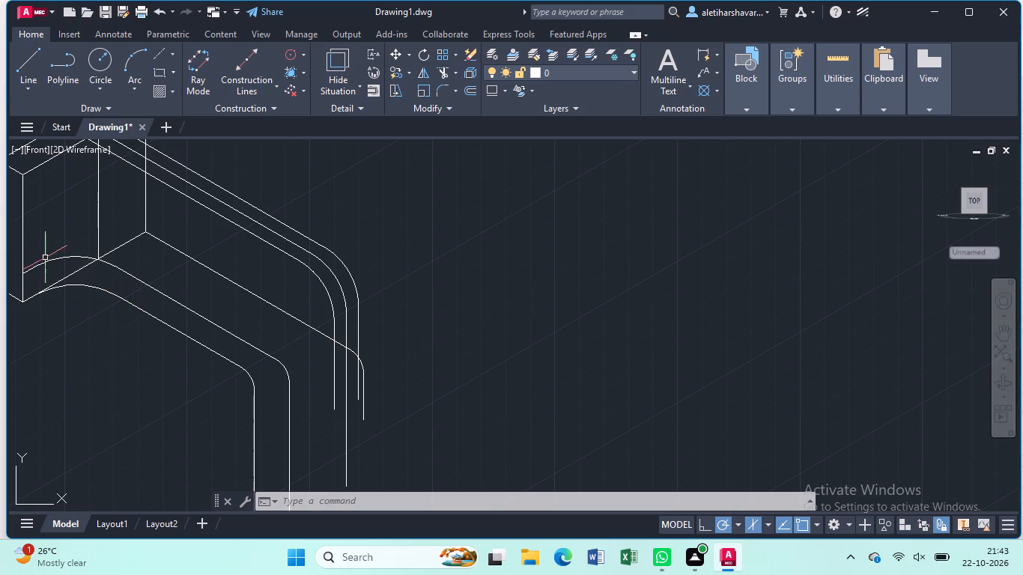
{"action": "left_click", "coordinate": [59, 258]}
{"action": "left_click", "coordinate": [94, 285]}
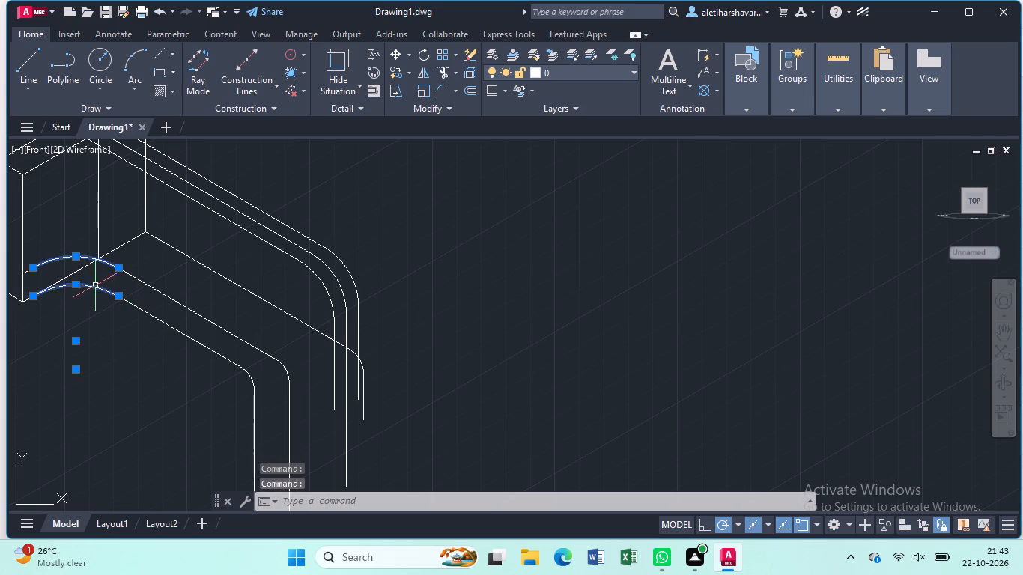
{"action": "left_click", "coordinate": [170, 297]}
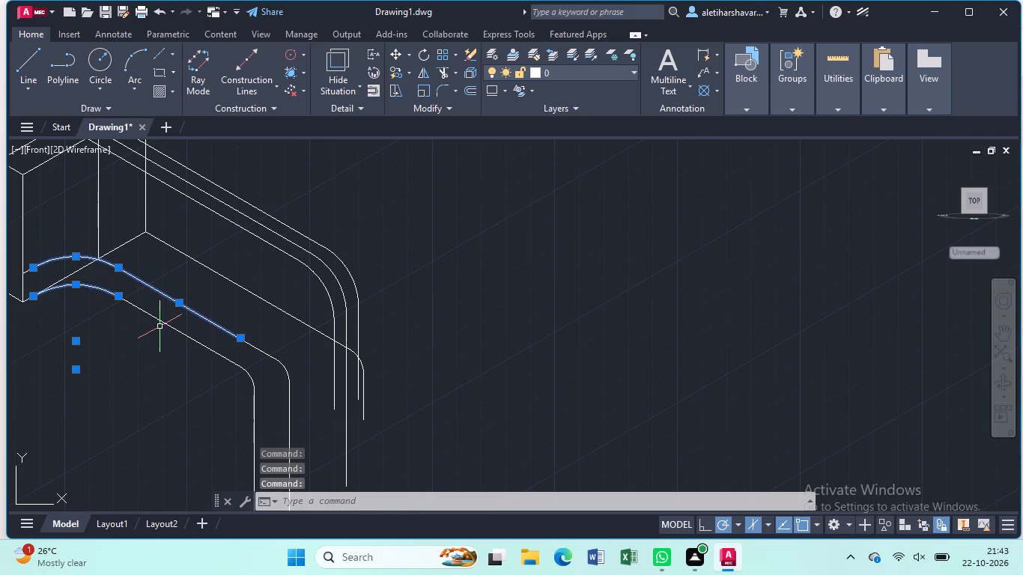
{"action": "left_click", "coordinate": [160, 326]}
{"action": "left_click", "coordinate": [163, 324]}
{"action": "left_click", "coordinate": [165, 323]}
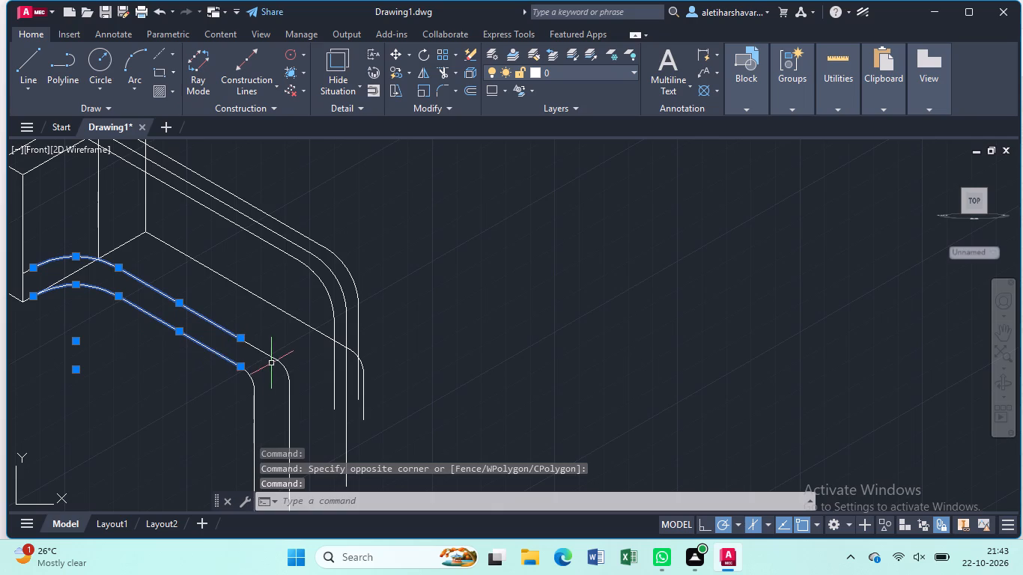
{"action": "left_click", "coordinate": [280, 362]}
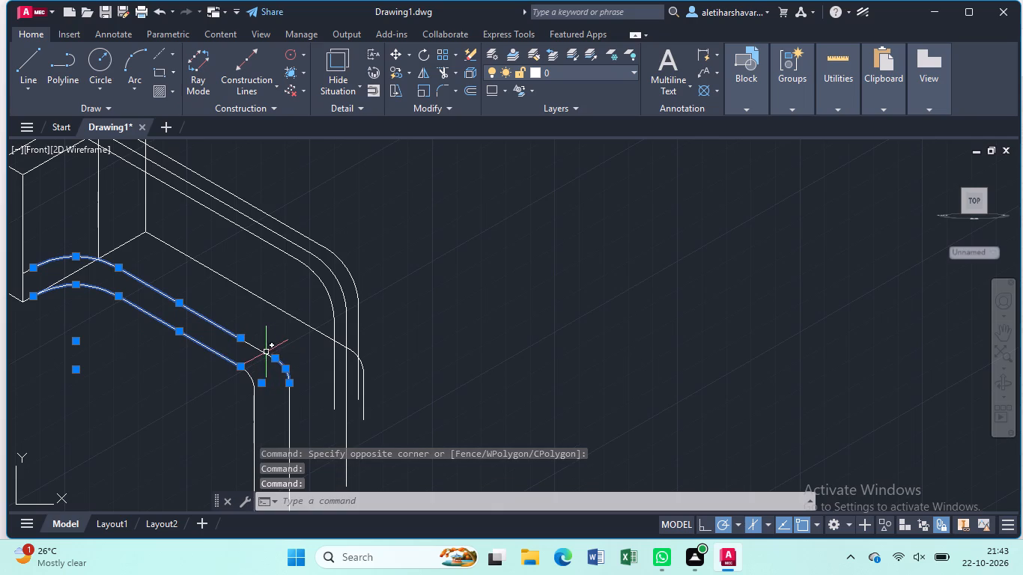
{"action": "left_click", "coordinate": [266, 352]}
{"action": "left_click", "coordinate": [252, 382]}
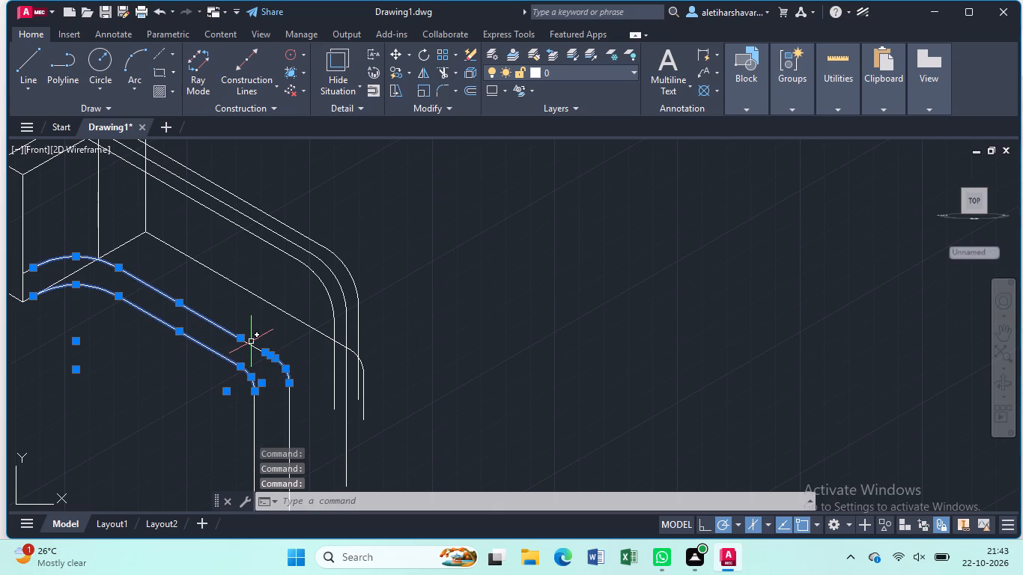
{"action": "left_click", "coordinate": [252, 345]}
{"action": "left_click", "coordinate": [255, 407]}
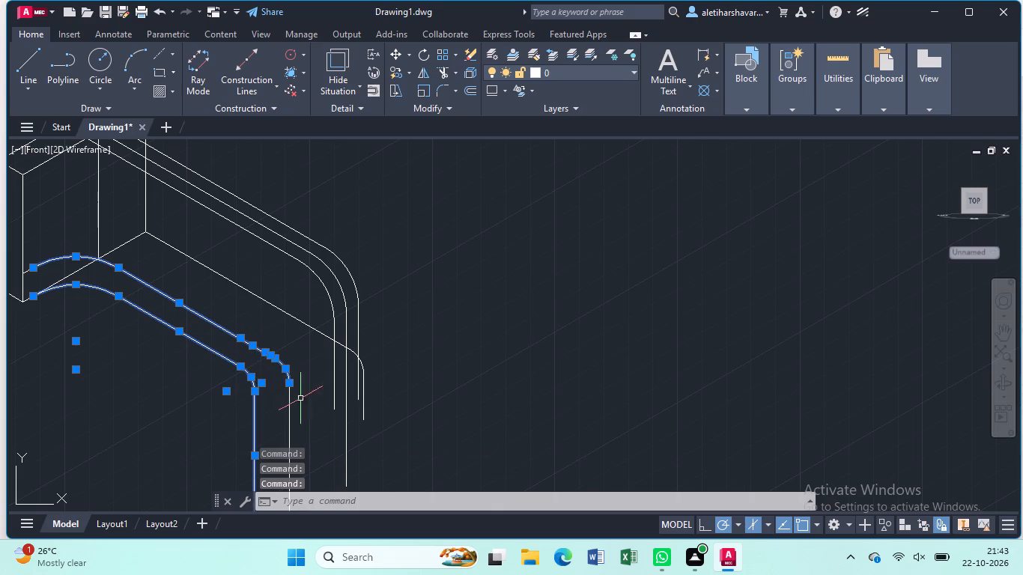
{"action": "left_click", "coordinate": [288, 401]}
{"action": "key", "text": "Delete"}
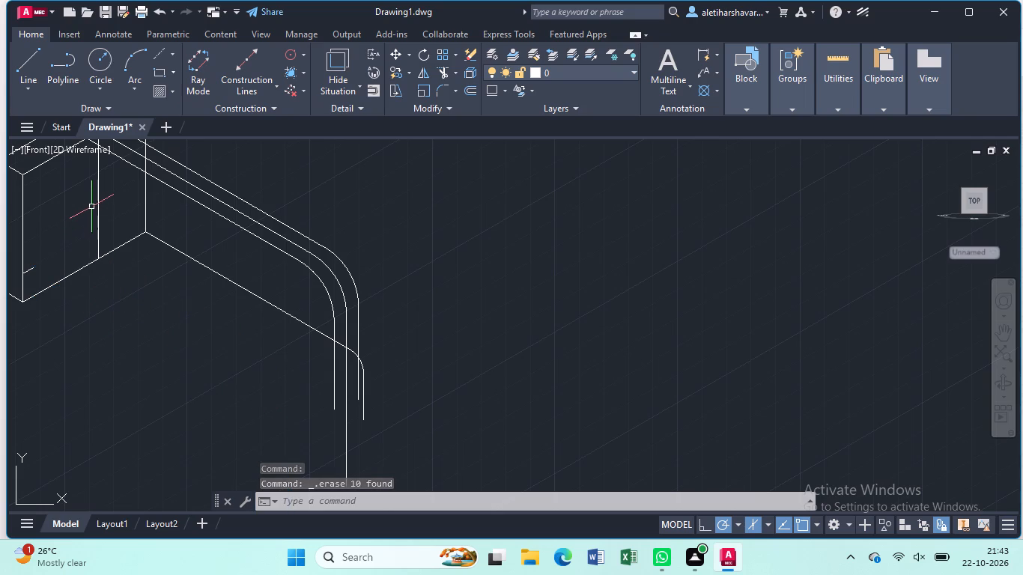
Delete the short leftover line on the plate's front vertical edge, just above its lower corner.
{"action": "left_click", "coordinate": [31, 269]}
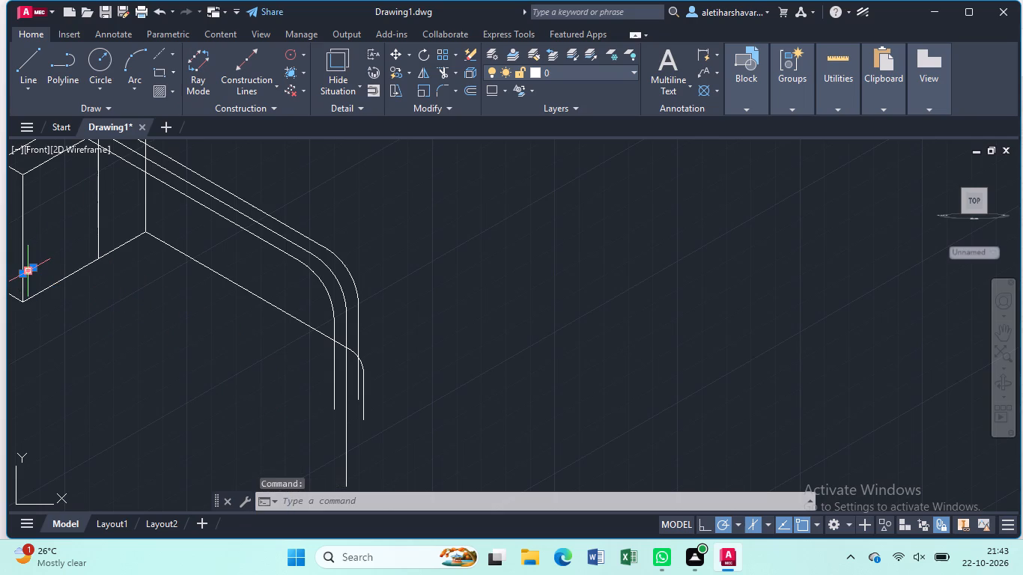
{"action": "key", "text": "BackSpace"}
{"action": "key", "text": "Delete"}
Draw a line from the middle vertical's foot 5 units at 210° along the plate's lower edge, then a short segment parallel to the arm.
{"action": "key", "text": "l"}
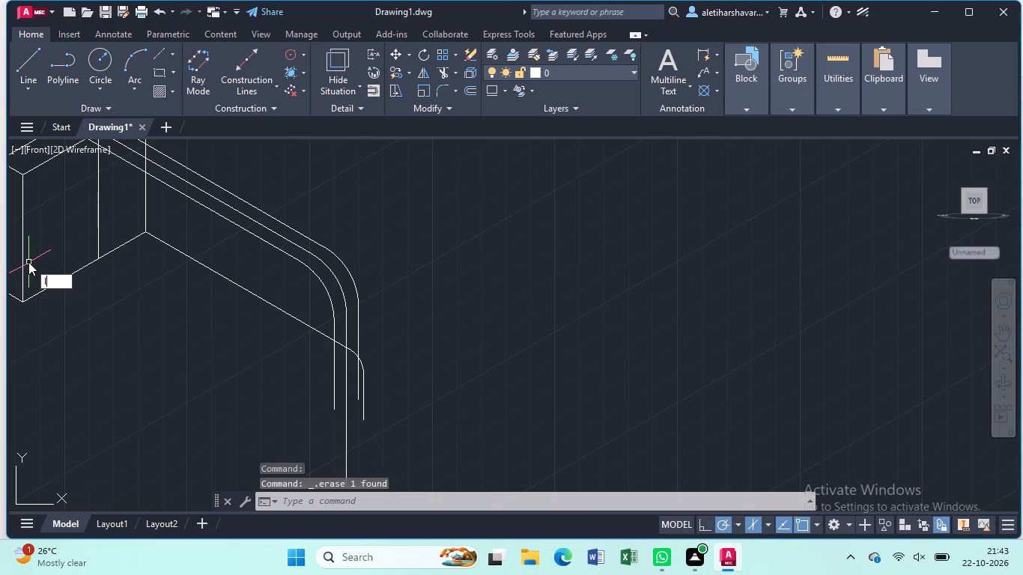
{"action": "key", "text": "Return"}
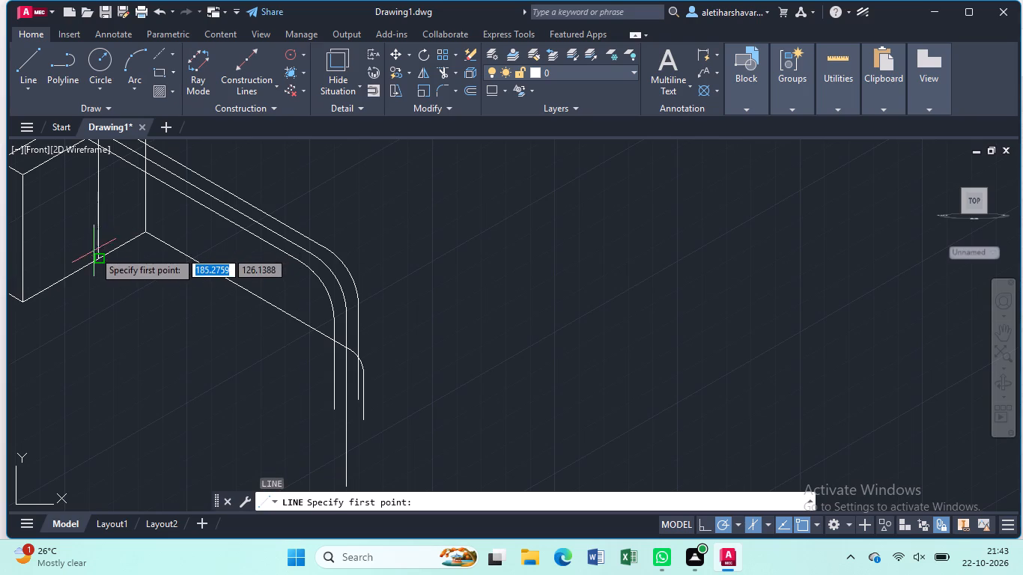
{"action": "left_click", "coordinate": [100, 260]}
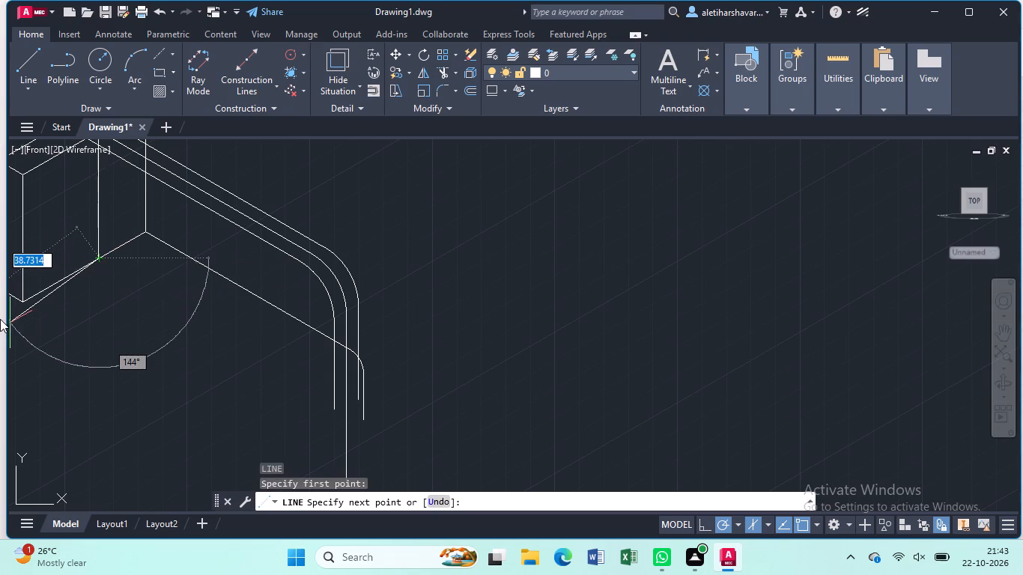
{"action": "scroll", "coordinate": [63, 300], "scroll_direction": "down", "scroll_amount": 2}
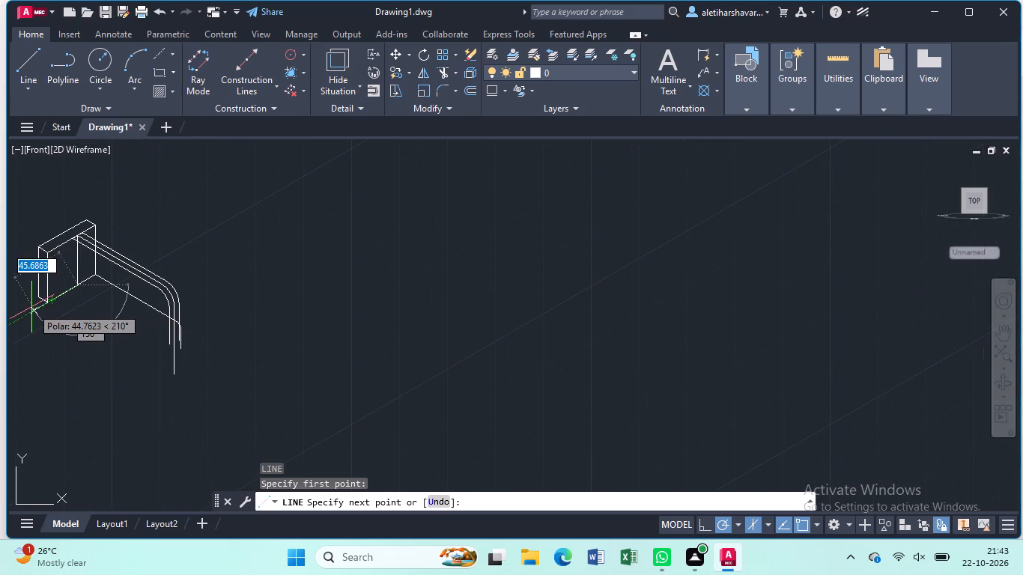
{"action": "key", "text": "5"}
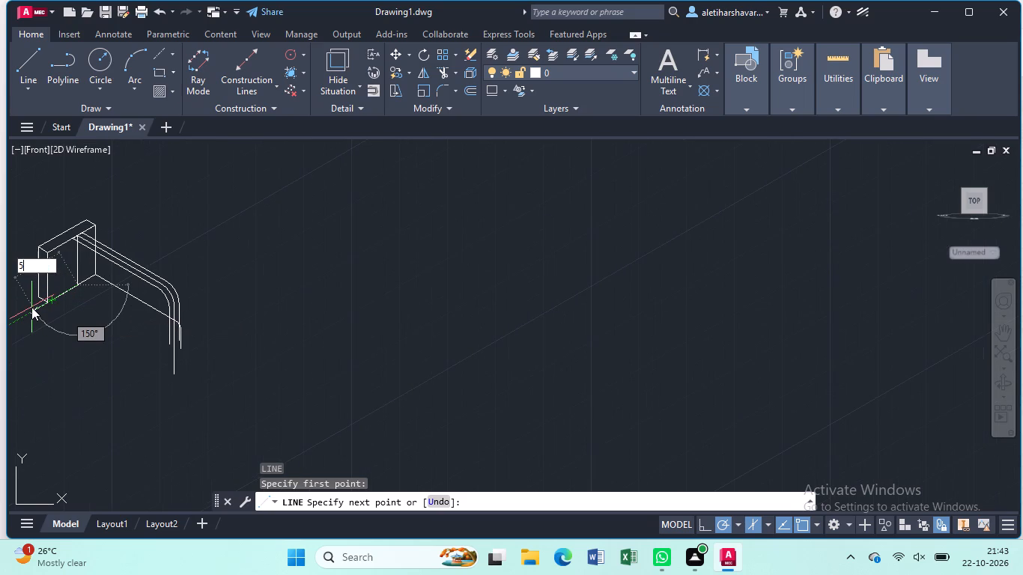
{"action": "key", "text": "Return"}
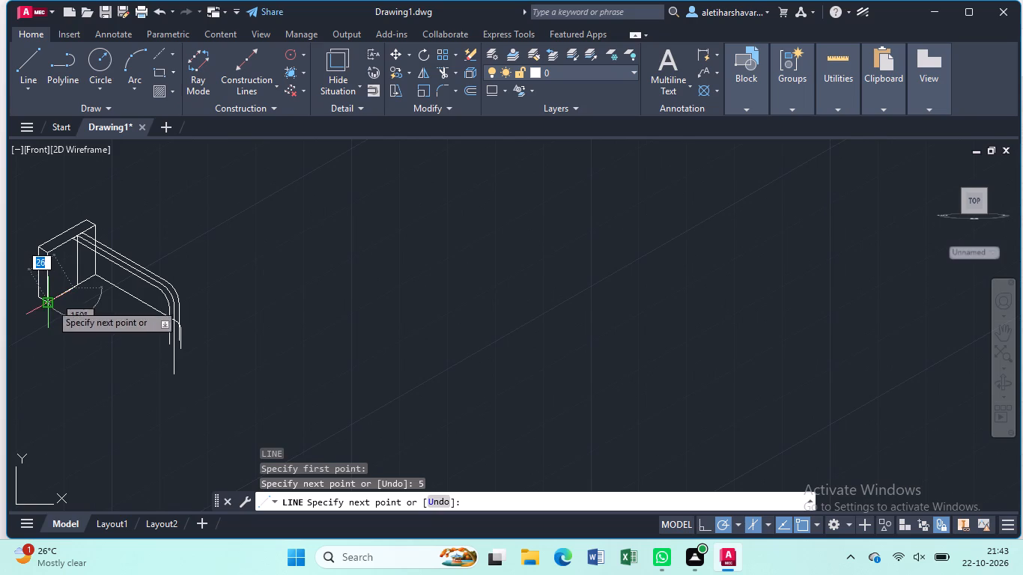
{"action": "left_click", "coordinate": [103, 296]}
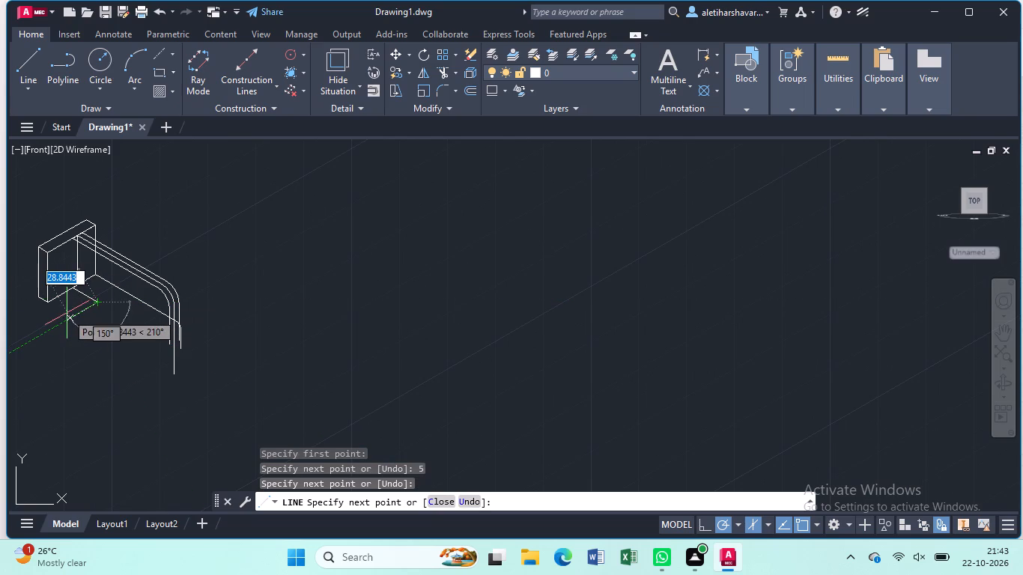
{"action": "key", "text": "Escape"}
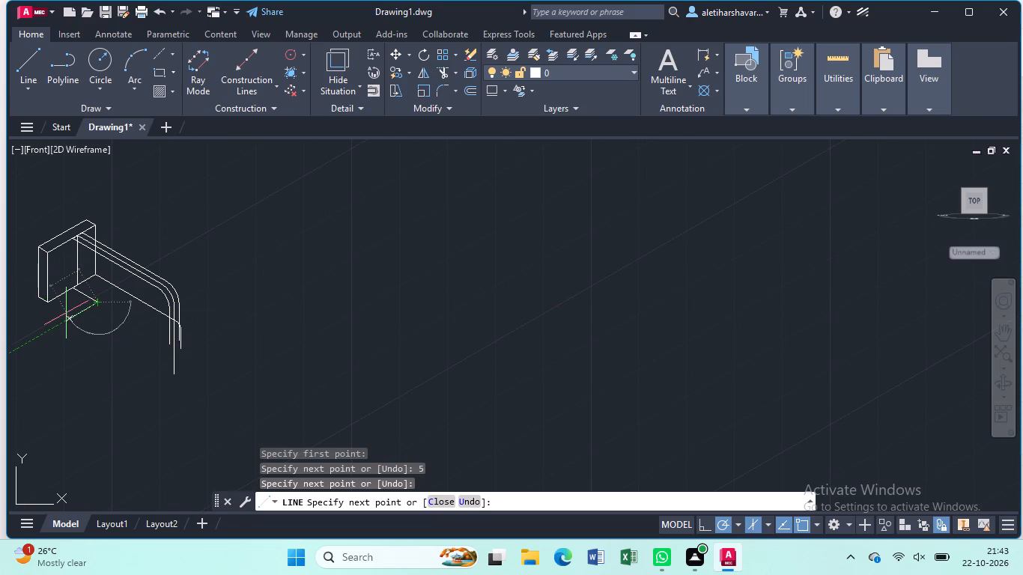
Copy the arm's frontmost upper edge, with its fillet arc and vertical, 45 units straight down to the end of the 5-unit line.
{"action": "left_click", "coordinate": [94, 252]}
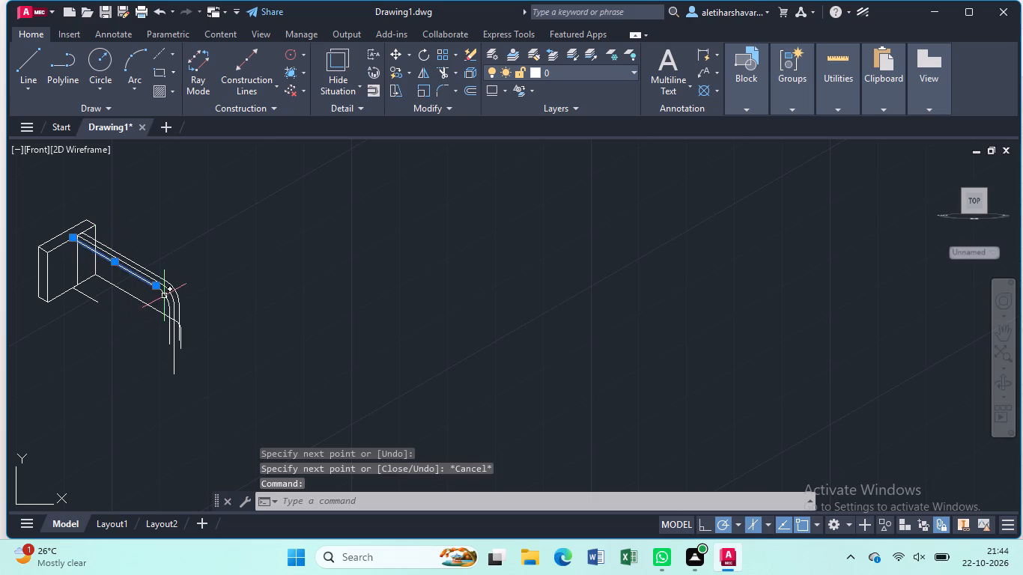
{"action": "left_click", "coordinate": [164, 296]}
{"action": "left_click", "coordinate": [171, 329]}
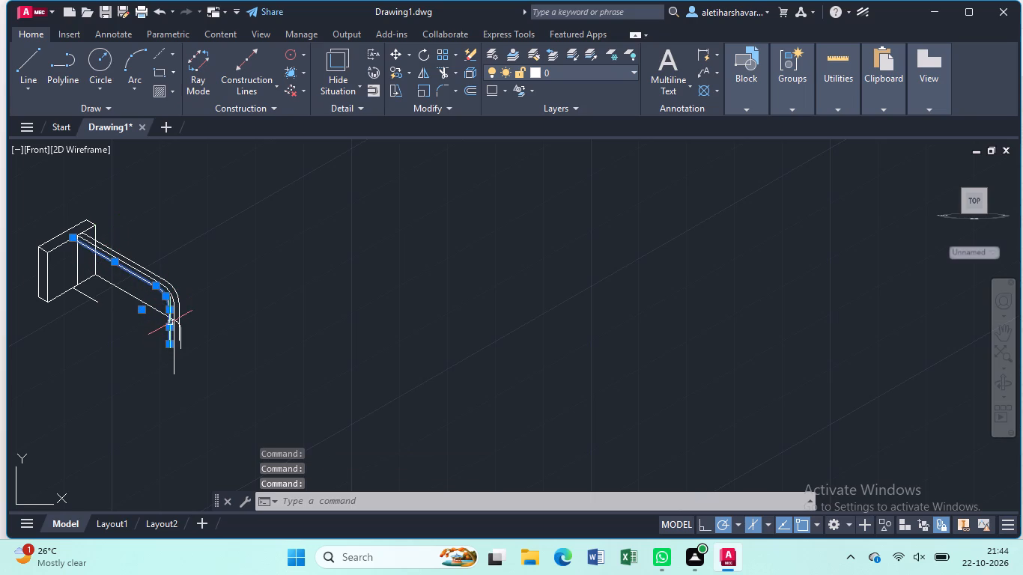
{"action": "type", "text": "co"}
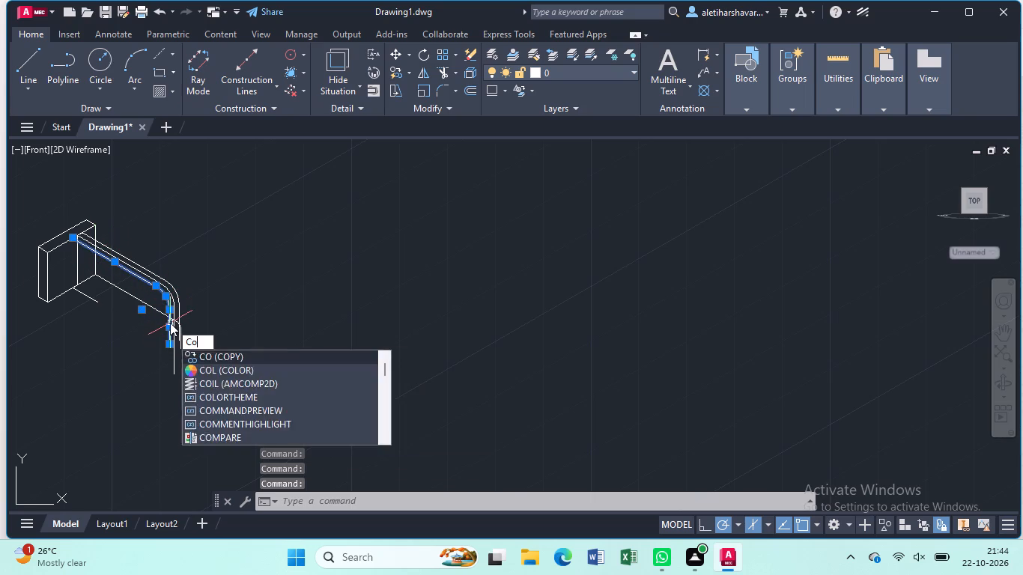
{"action": "key", "text": "Return"}
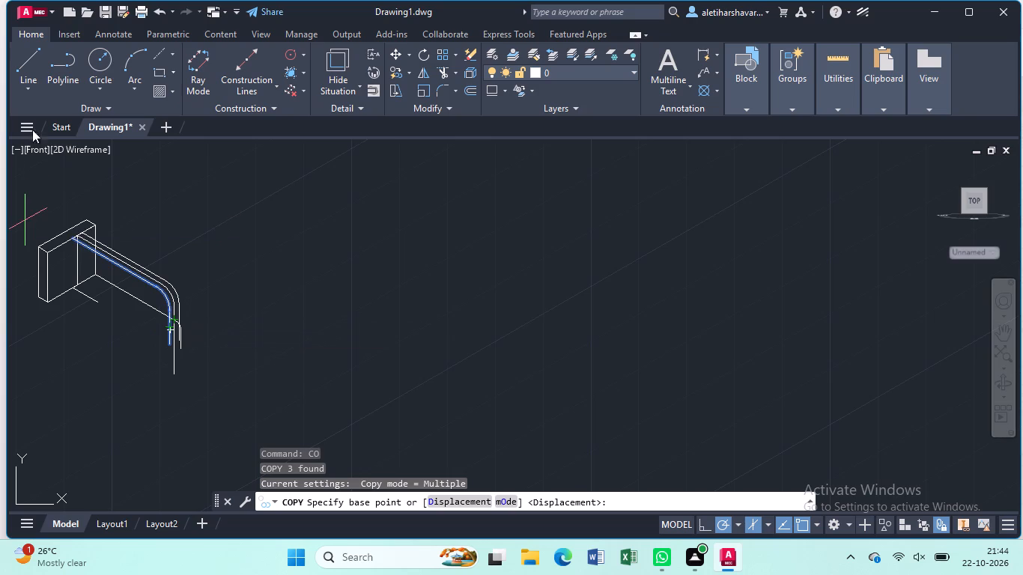
{"action": "scroll", "coordinate": [89, 238], "scroll_direction": "up", "scroll_amount": 2}
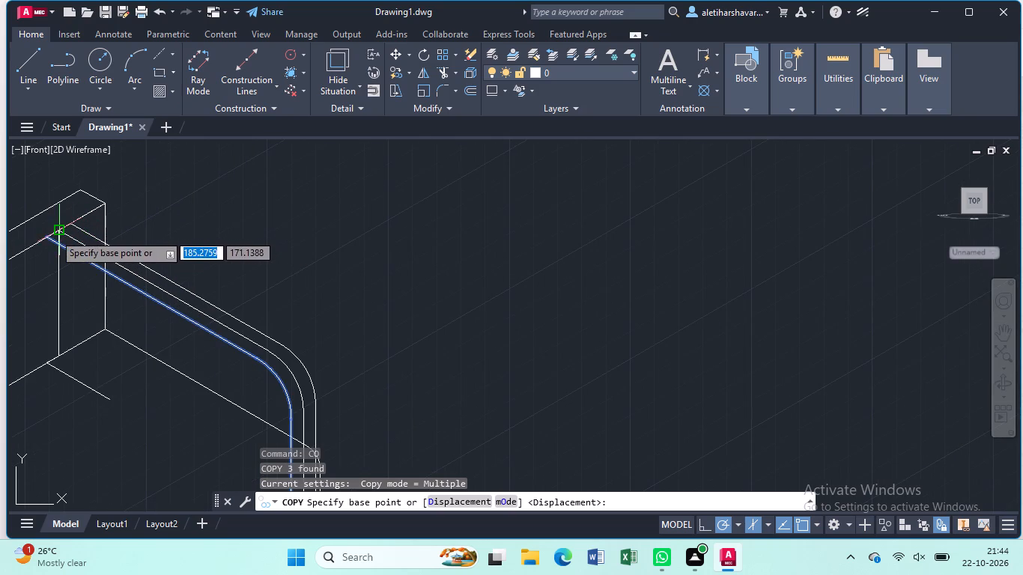
{"action": "left_click", "coordinate": [50, 239]}
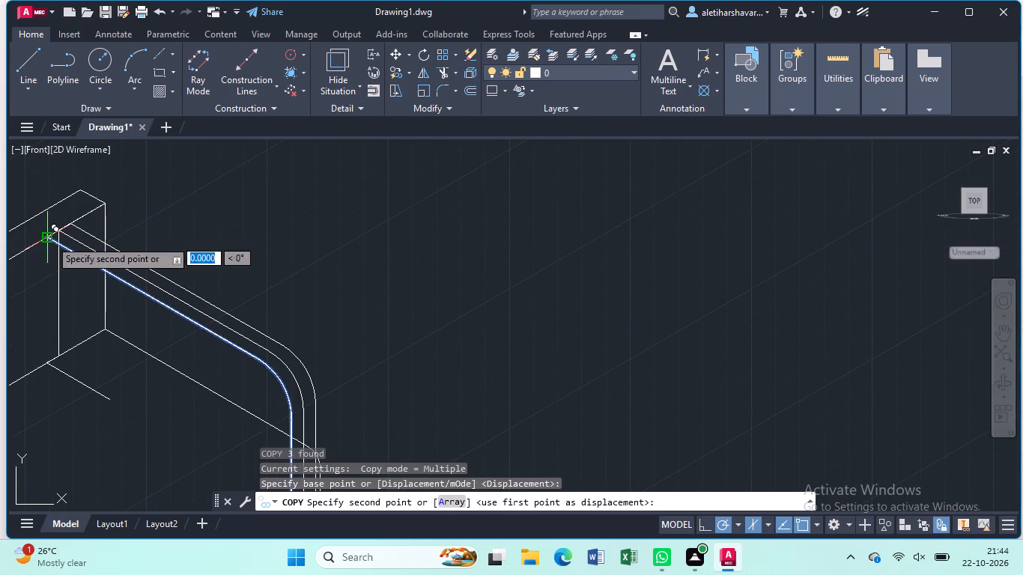
{"action": "left_click", "coordinate": [49, 360]}
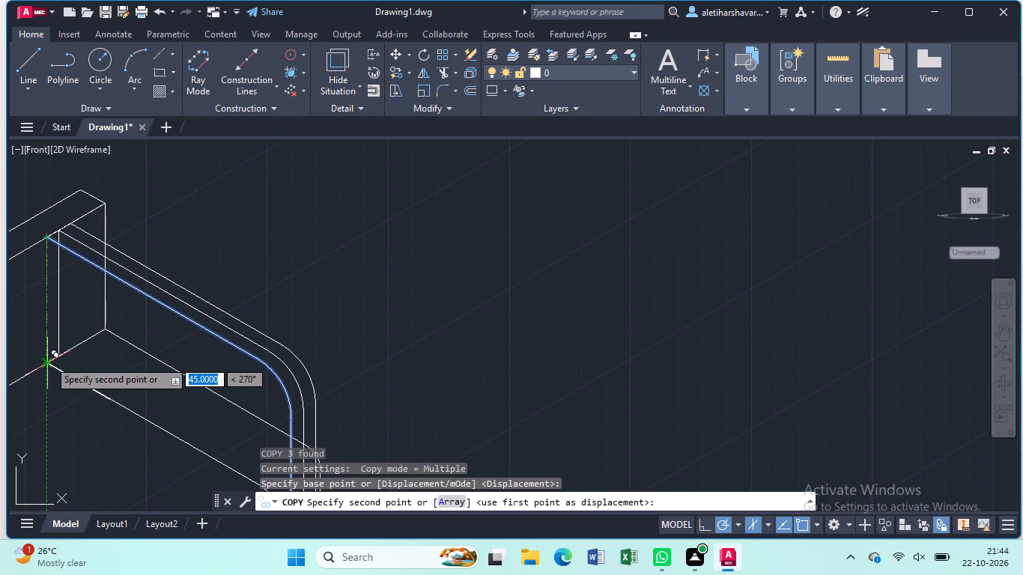
{"action": "key", "text": "Escape"}
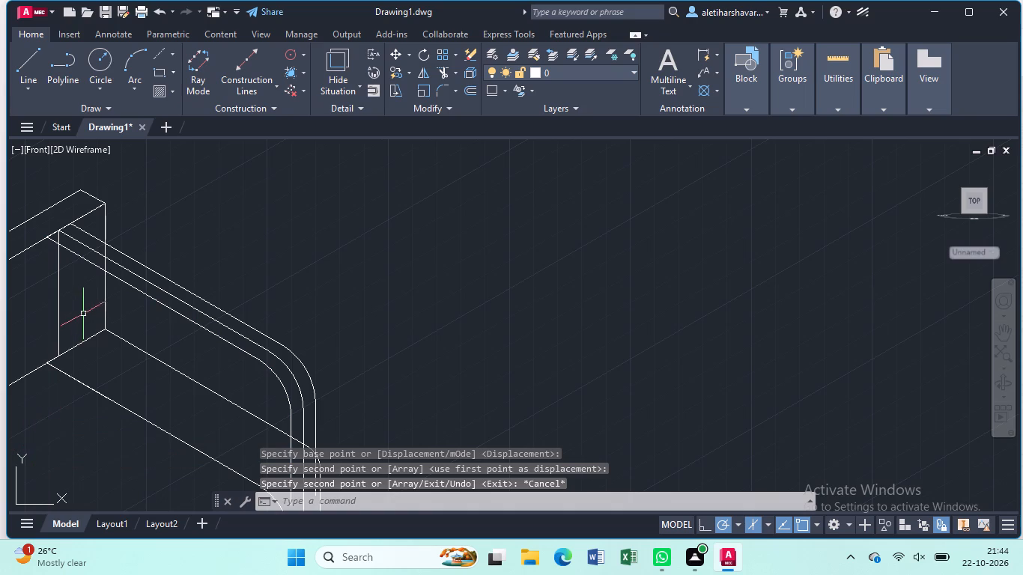
Delete the arm's original frontmost upper edge, including its sloping line, fillet arc and short vertical.
{"action": "scroll", "coordinate": [85, 314], "scroll_direction": "down", "scroll_amount": 1}
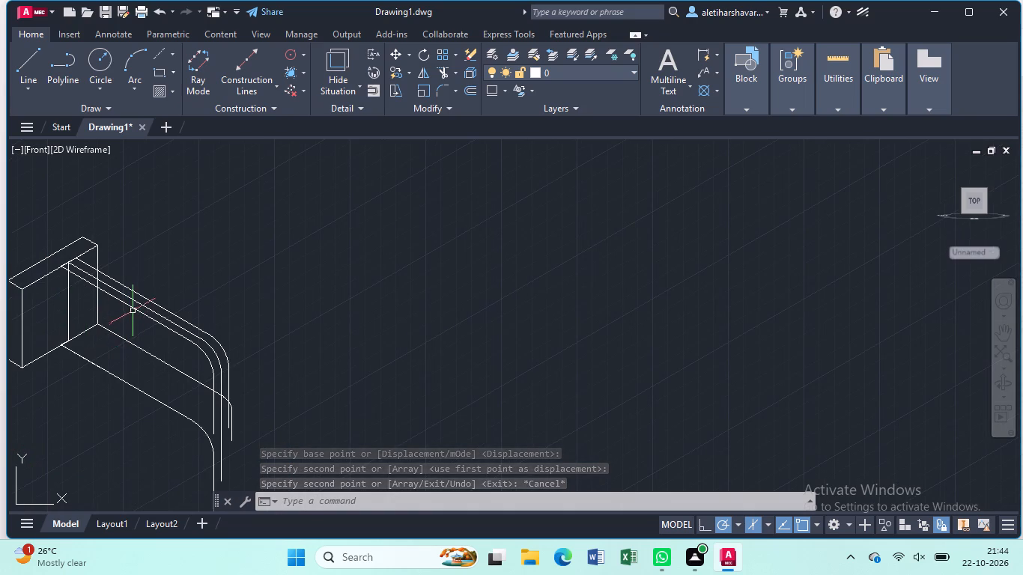
{"action": "left_click", "coordinate": [133, 310]}
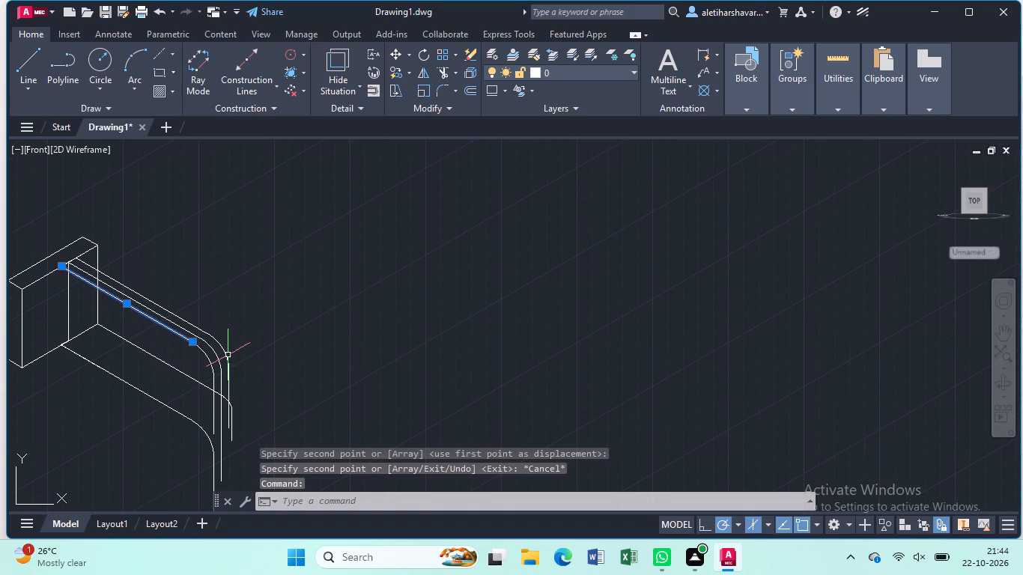
{"action": "left_click", "coordinate": [210, 363]}
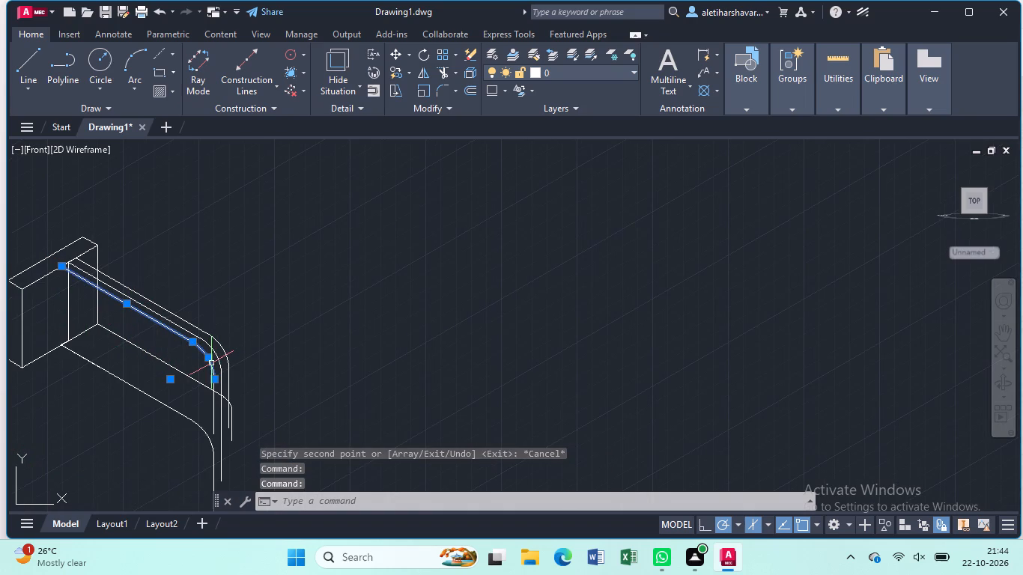
{"action": "left_click", "coordinate": [215, 397]}
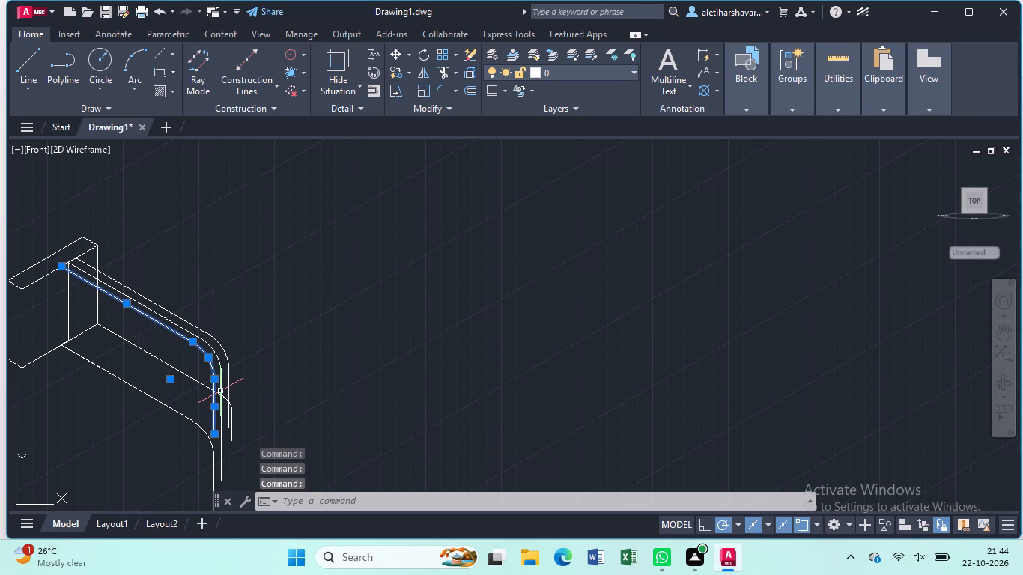
{"action": "key", "text": "Delete"}
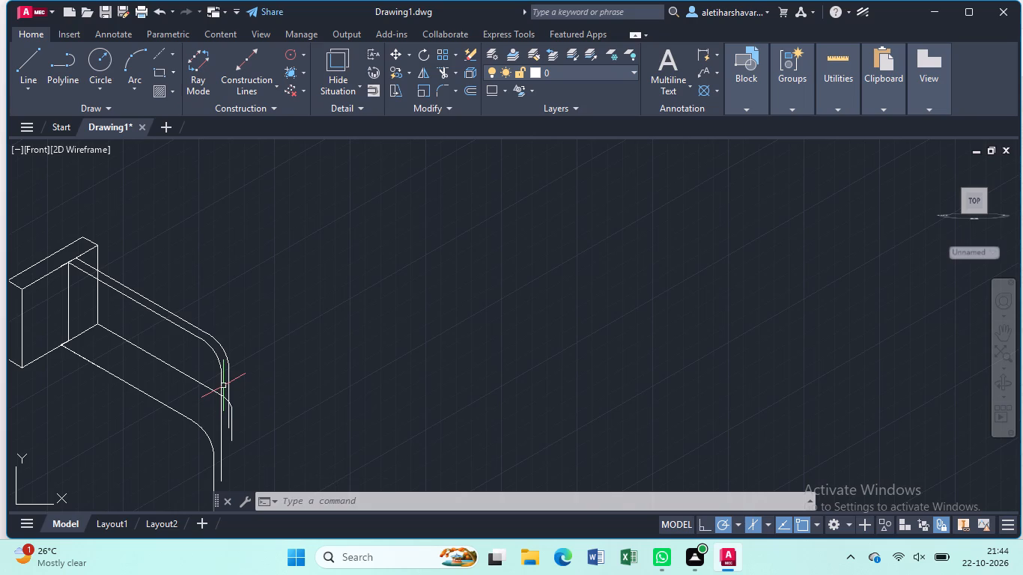
Undo the deletion of the arm's original frontmost upper edge.
{"action": "key", "text": "ctrl+z"}
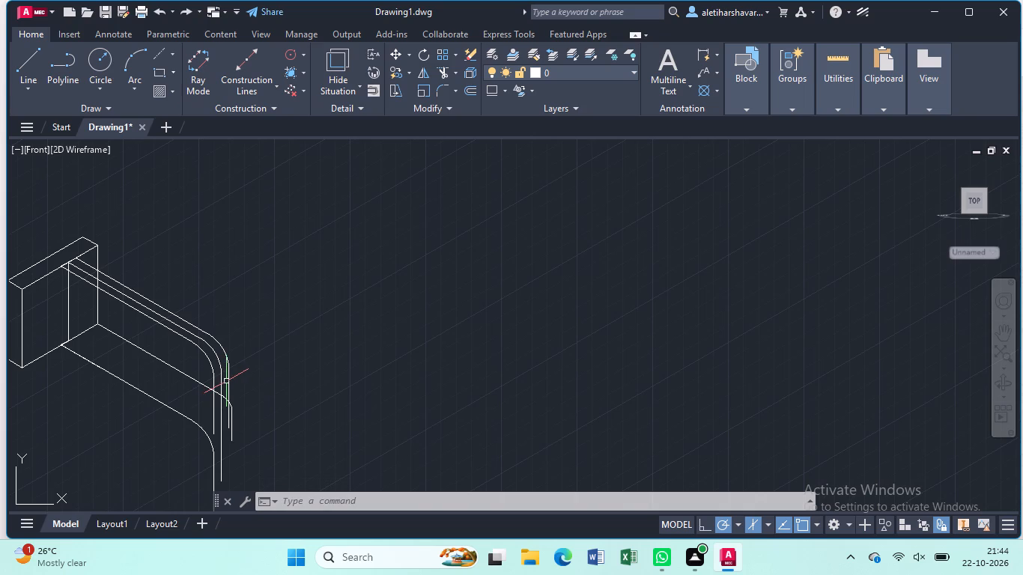
Draw a near-vertical line from the foot of the 5-unit line on the plate's lower edge up past the plate's top edges.
{"action": "key", "text": "l"}
{"action": "key", "text": "Return"}
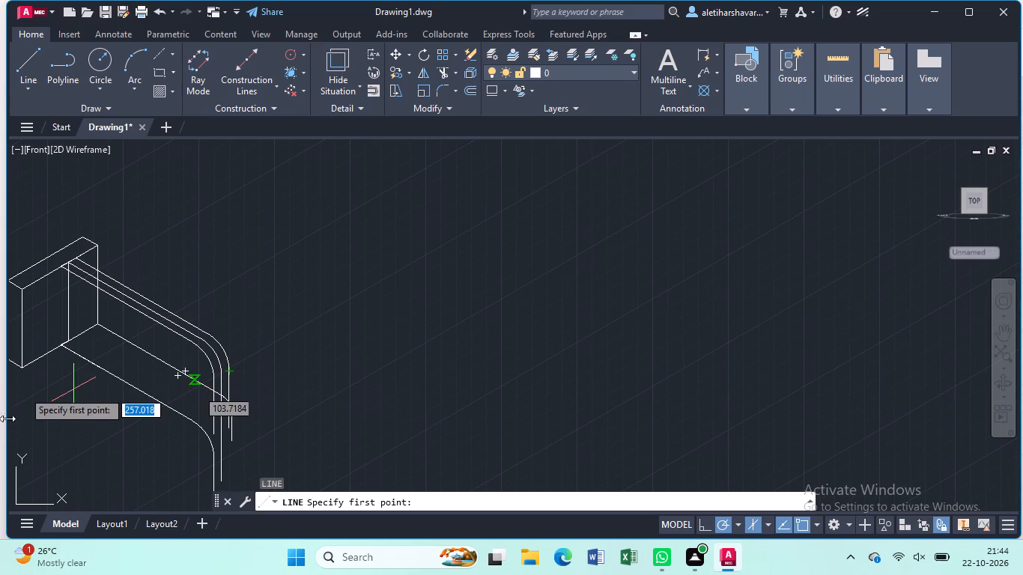
{"action": "left_click", "coordinate": [64, 344]}
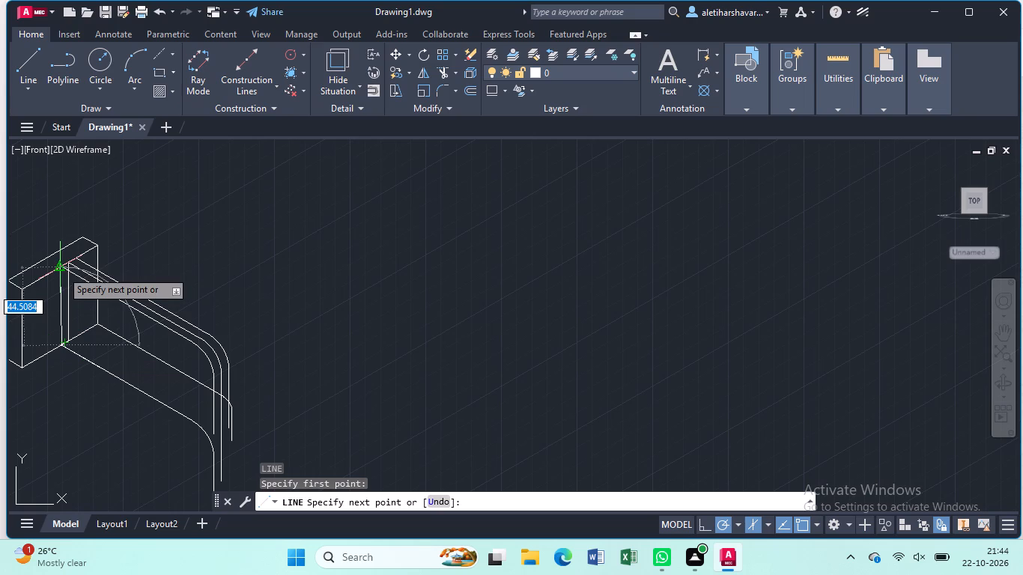
{"action": "left_click", "coordinate": [53, 217]}
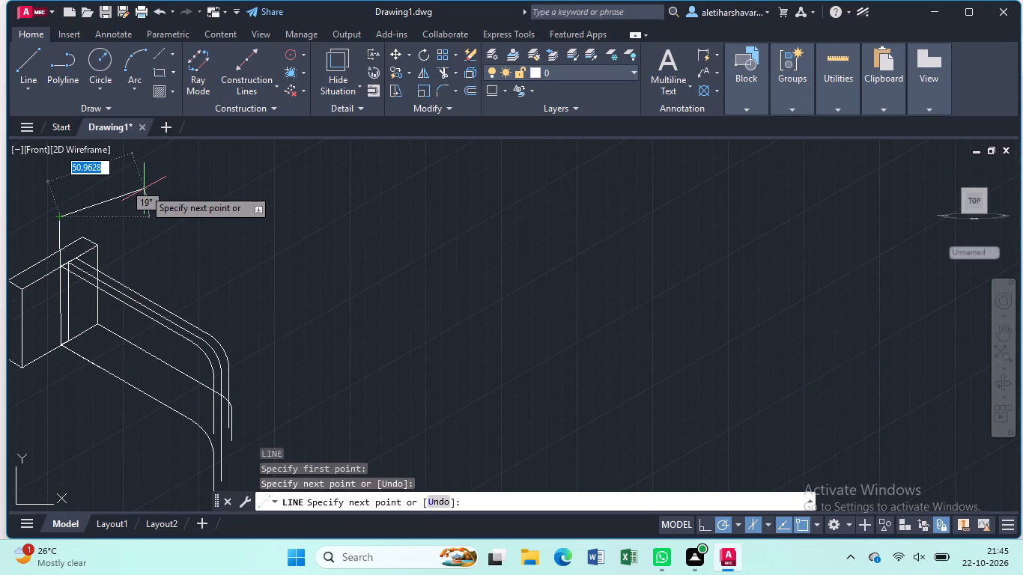
{"action": "key", "text": "Escape"}
Trim the new vertical line's excess above the start of the arm's frontmost upper edge, including the part above the plate.
{"action": "type", "text": "tr"}
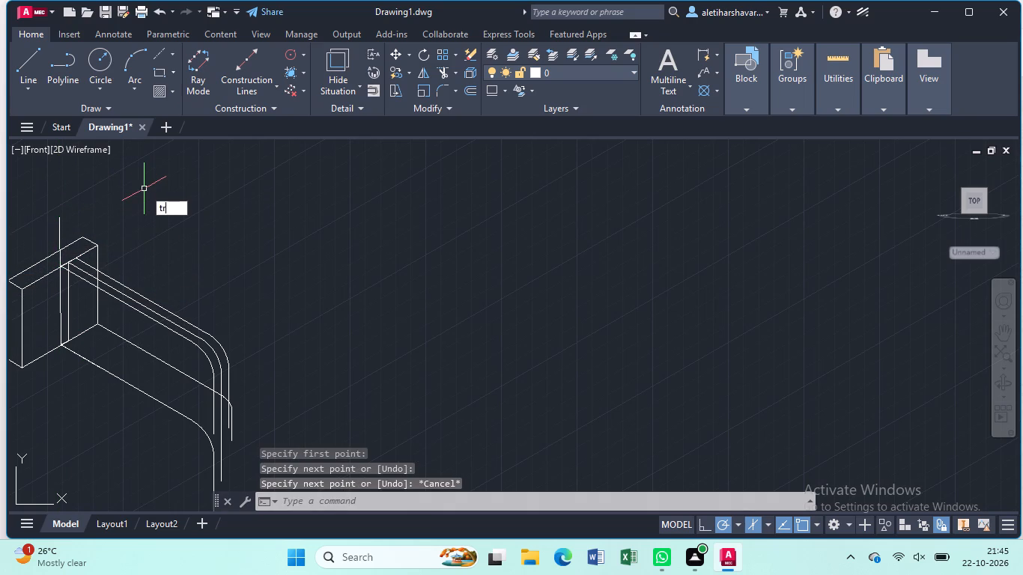
{"action": "key", "text": "Return"}
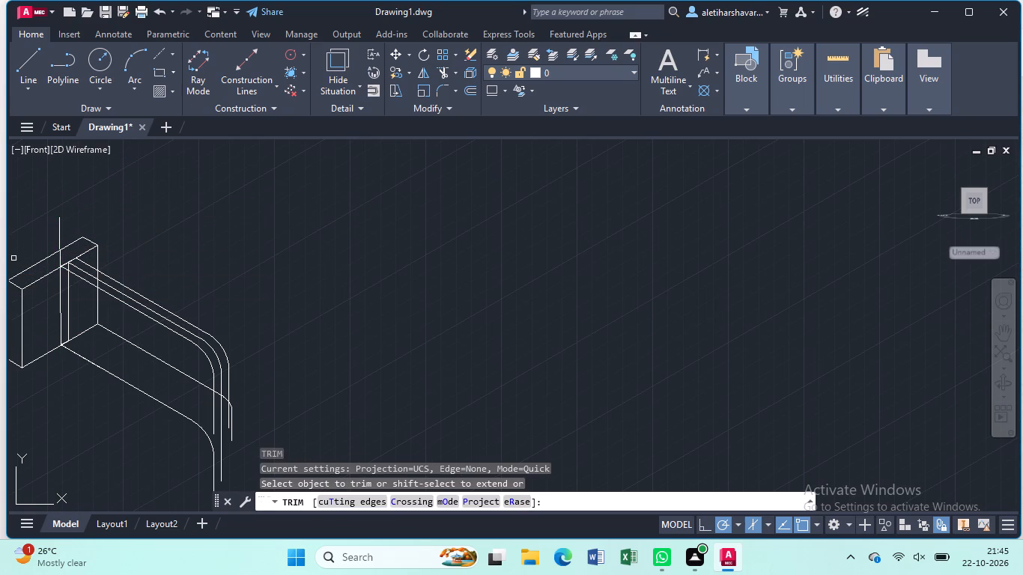
{"action": "scroll", "coordinate": [48, 265], "scroll_direction": "up", "scroll_amount": 1}
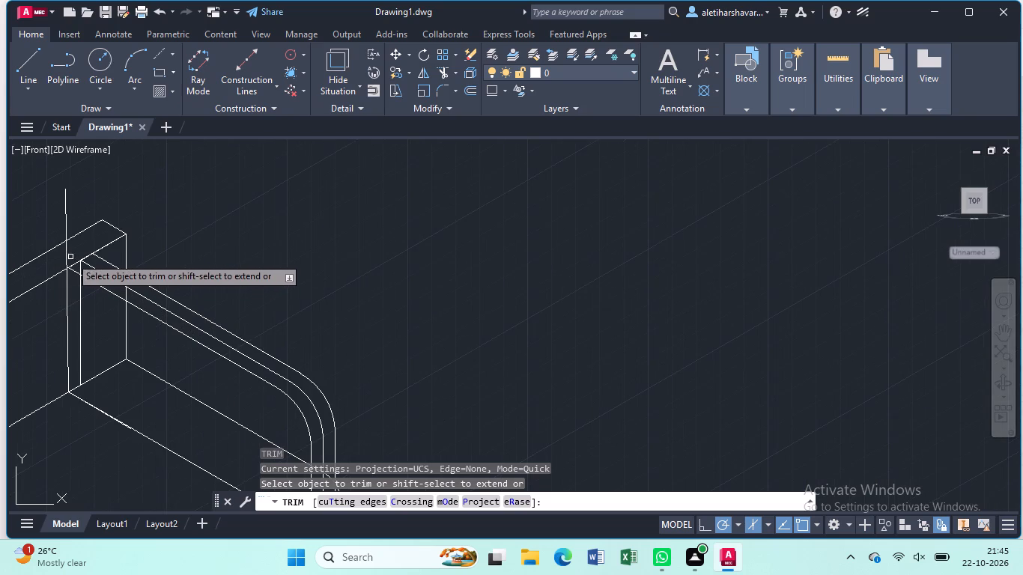
{"action": "left_click", "coordinate": [67, 260]}
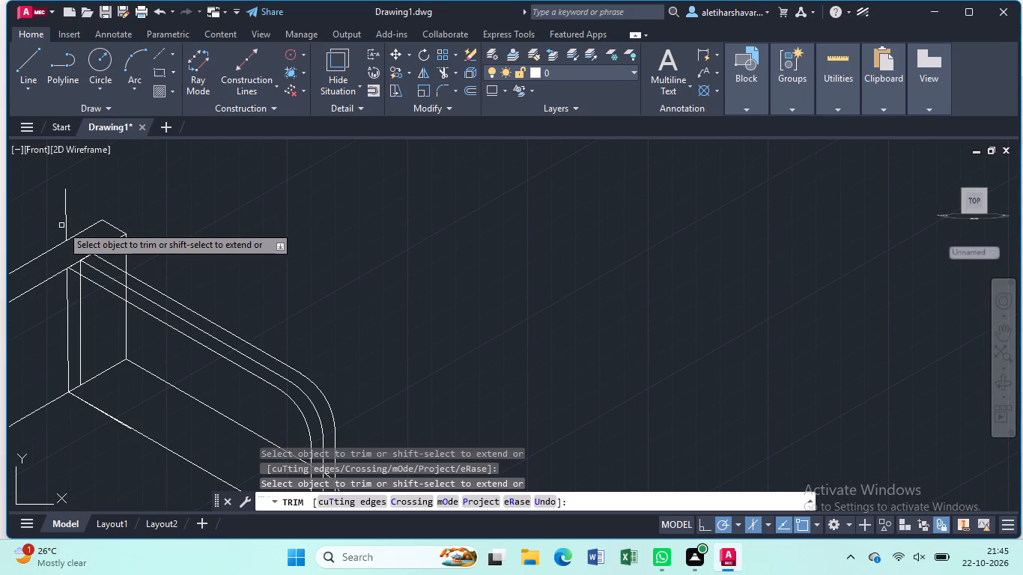
{"action": "left_click", "coordinate": [66, 219]}
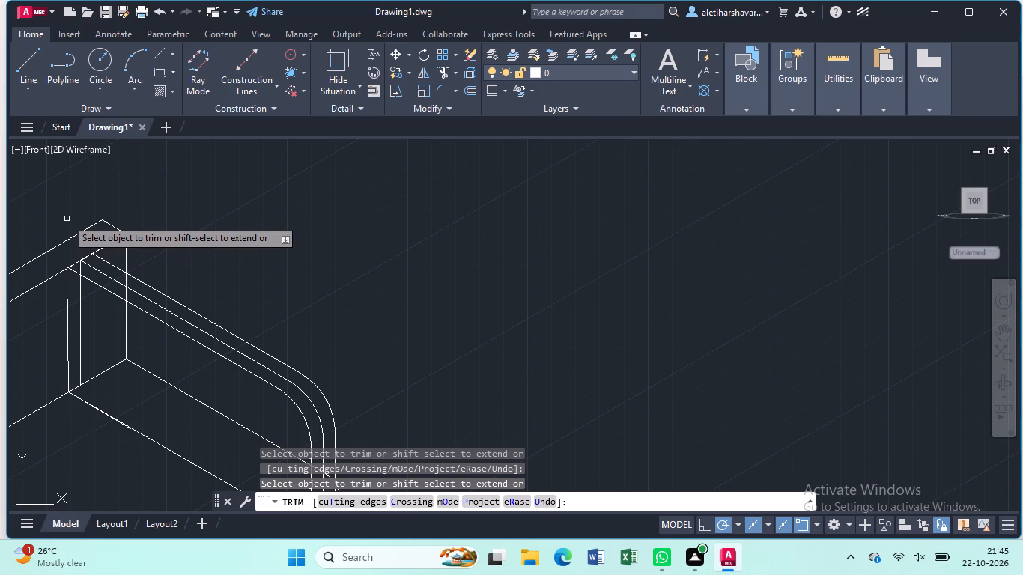
{"action": "key", "text": "Escape"}
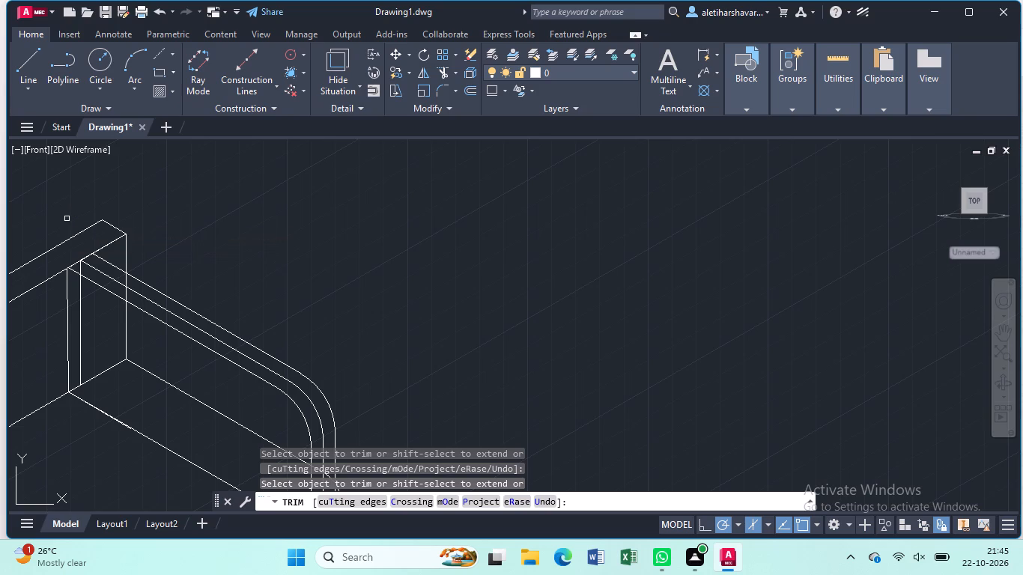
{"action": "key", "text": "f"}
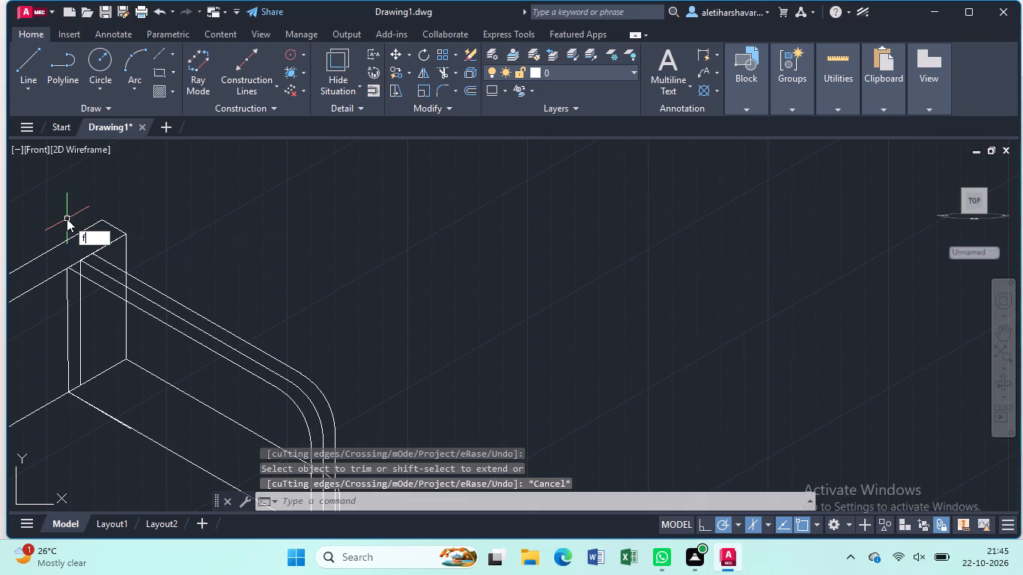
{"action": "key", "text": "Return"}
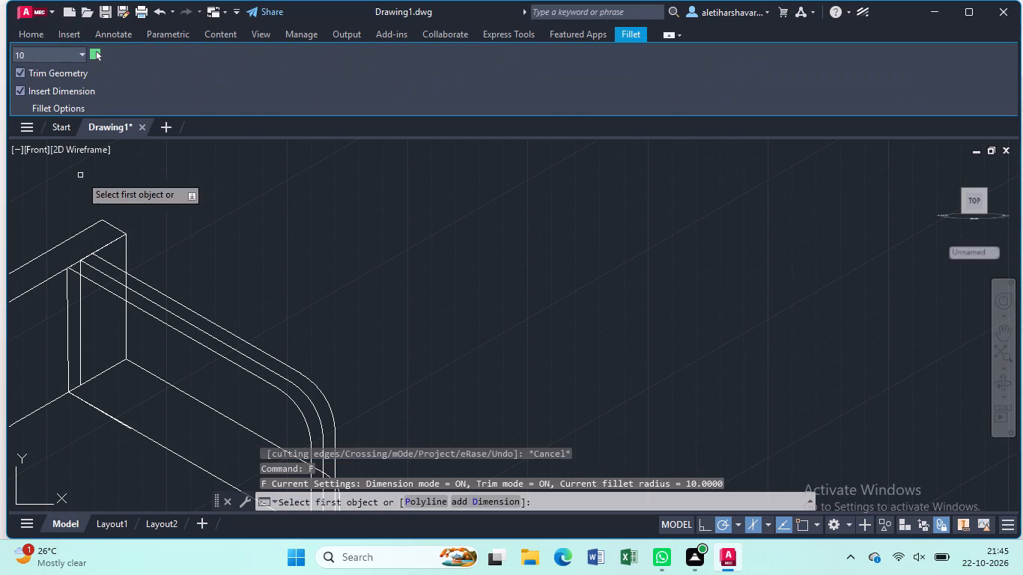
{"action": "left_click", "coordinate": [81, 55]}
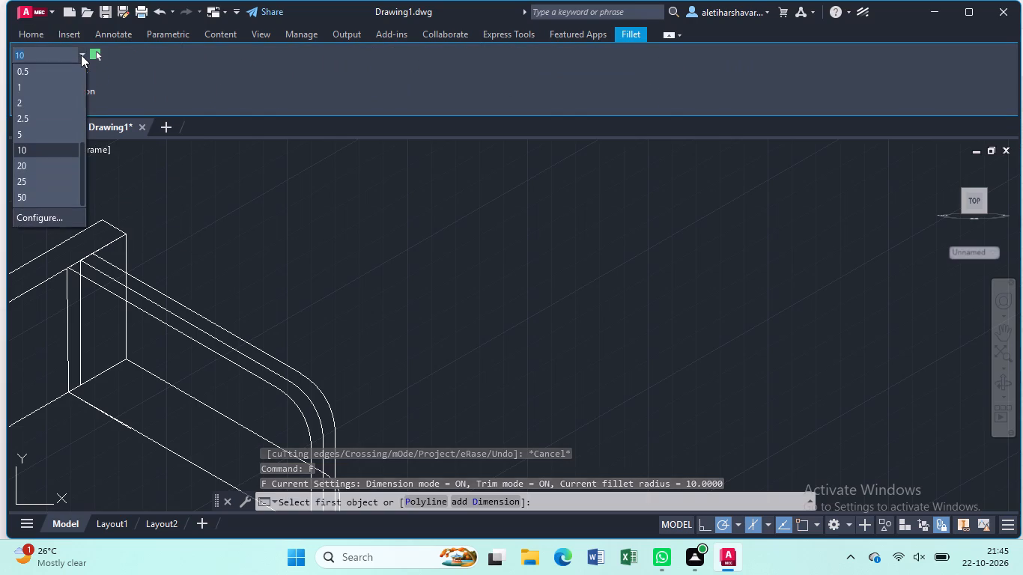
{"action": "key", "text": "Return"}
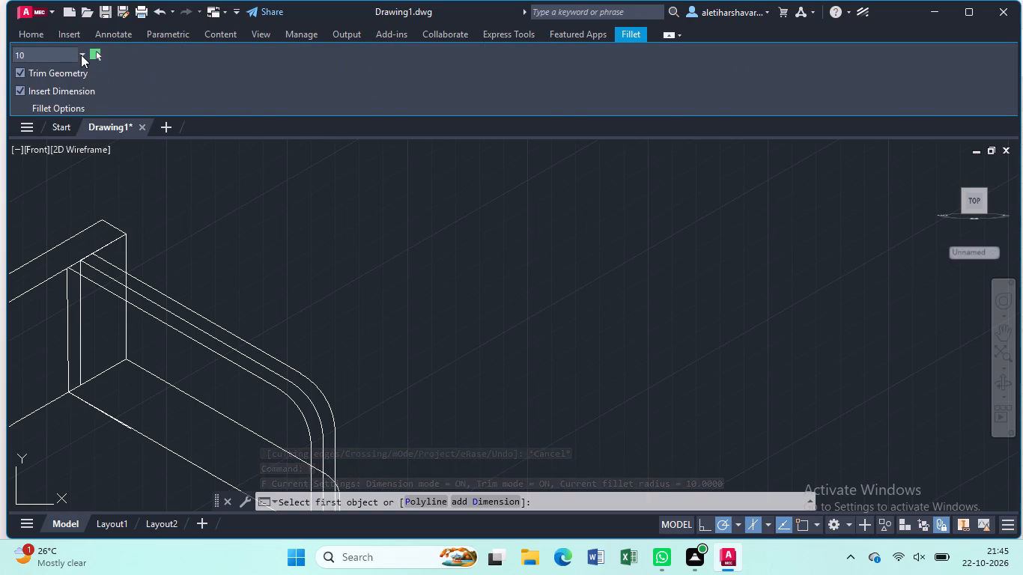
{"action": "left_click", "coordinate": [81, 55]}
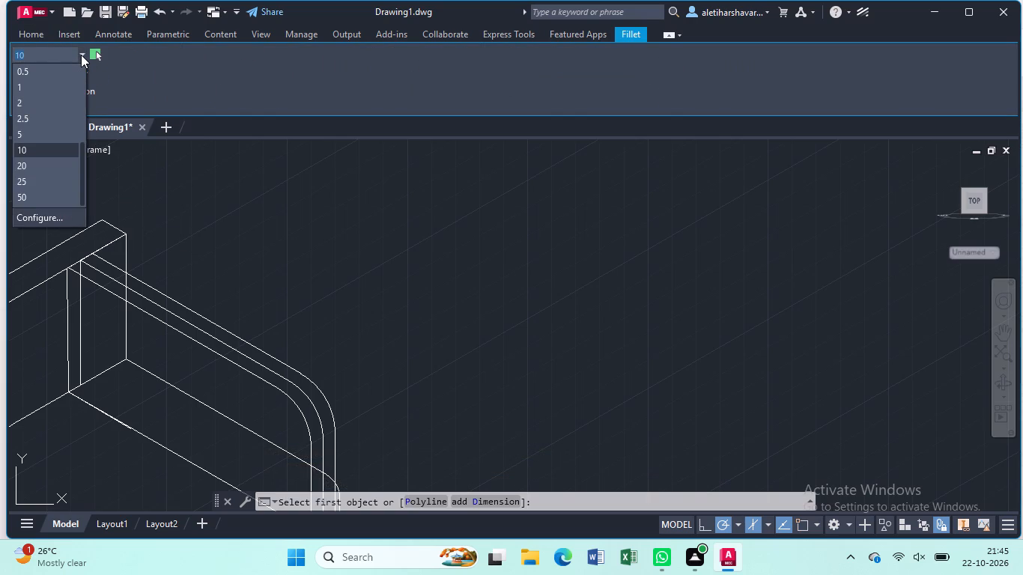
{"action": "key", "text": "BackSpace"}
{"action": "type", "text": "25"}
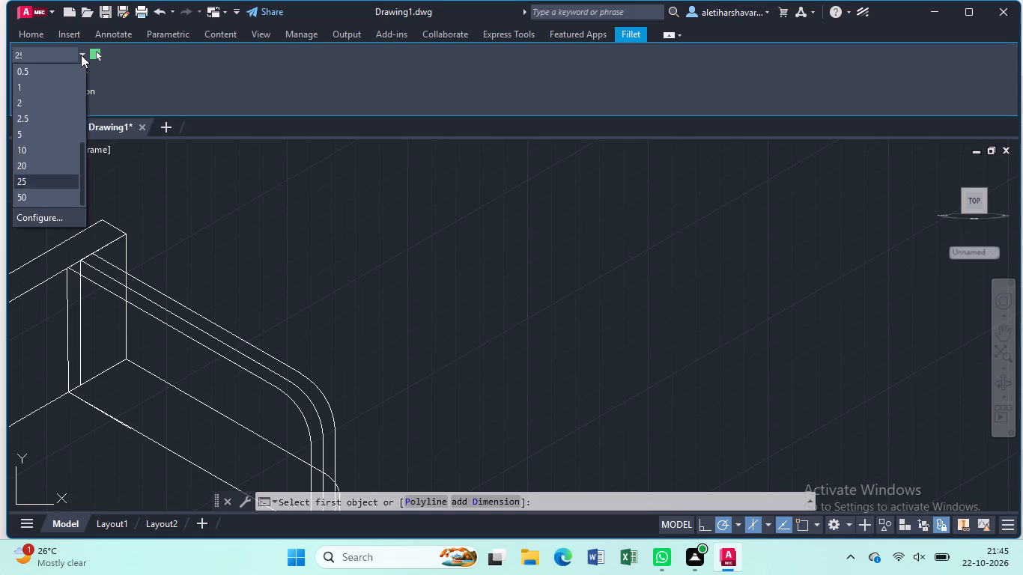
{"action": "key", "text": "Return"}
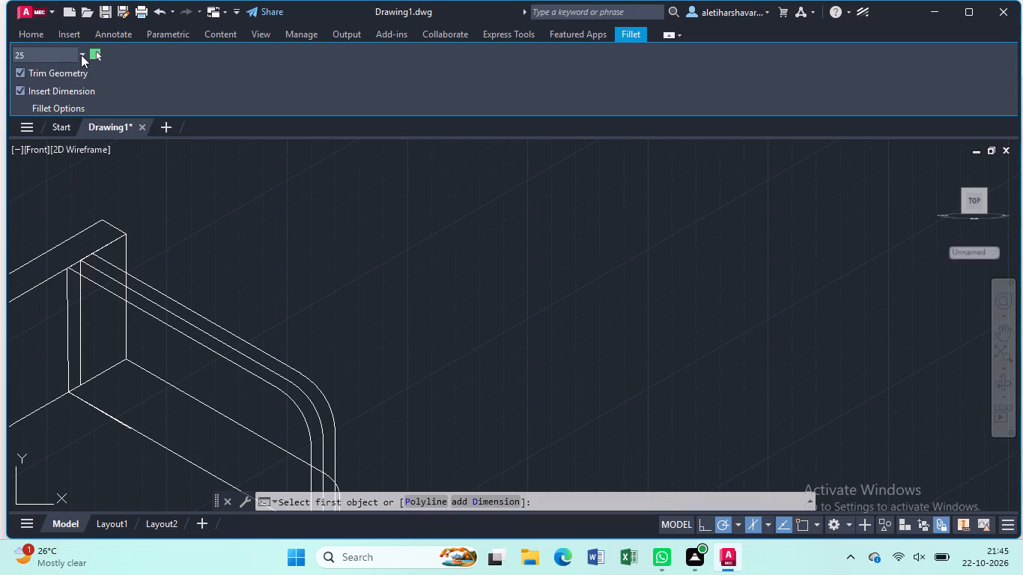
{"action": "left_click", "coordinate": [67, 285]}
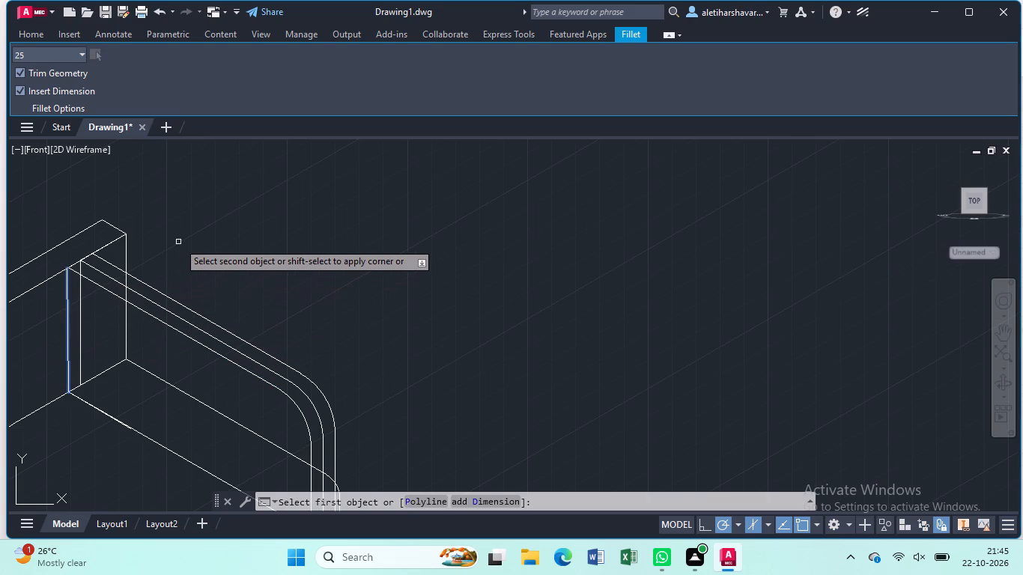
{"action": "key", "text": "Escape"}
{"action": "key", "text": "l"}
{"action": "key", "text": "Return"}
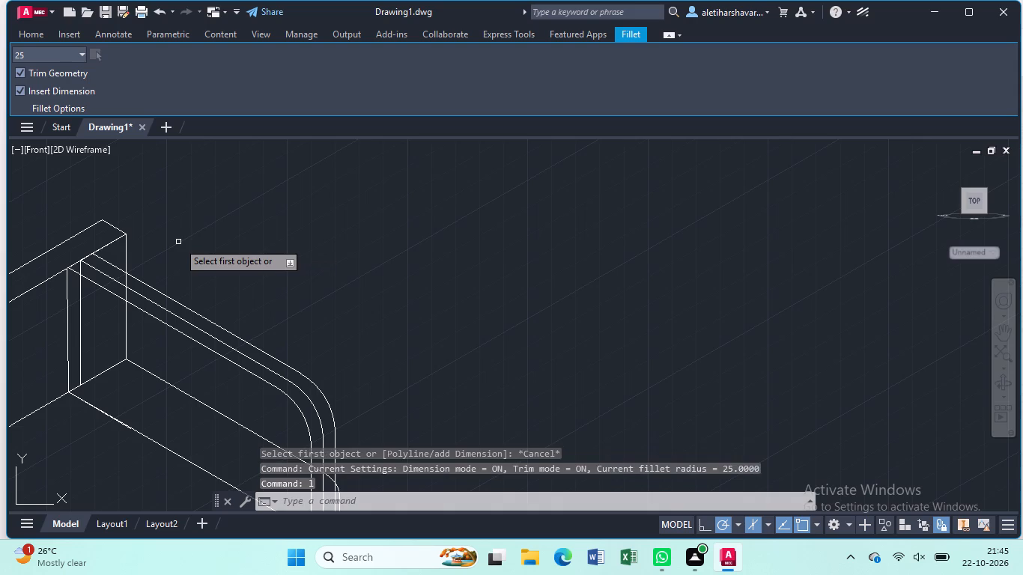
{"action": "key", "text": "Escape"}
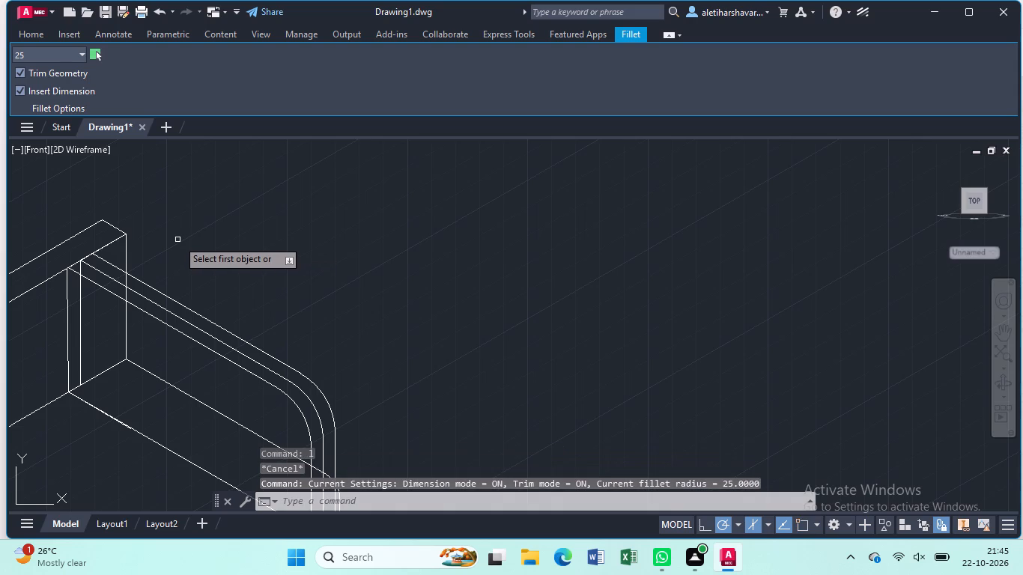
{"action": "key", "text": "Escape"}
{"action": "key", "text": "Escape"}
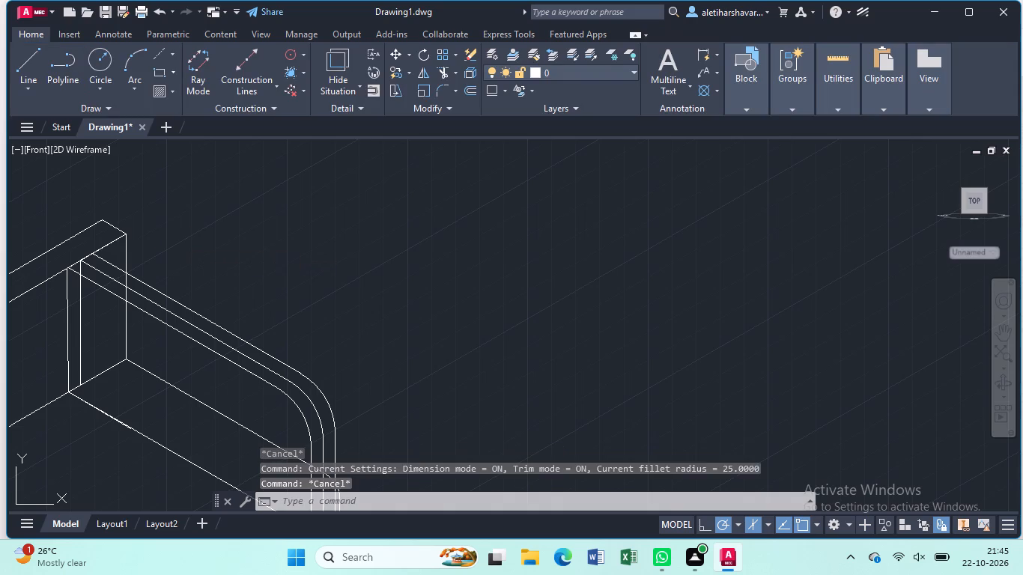
Draw a line 25 units straight down from the upper end of the frontmost vertical, then a short horizontal segment toward the arm.
{"action": "key", "text": "l"}
{"action": "key", "text": "Return"}
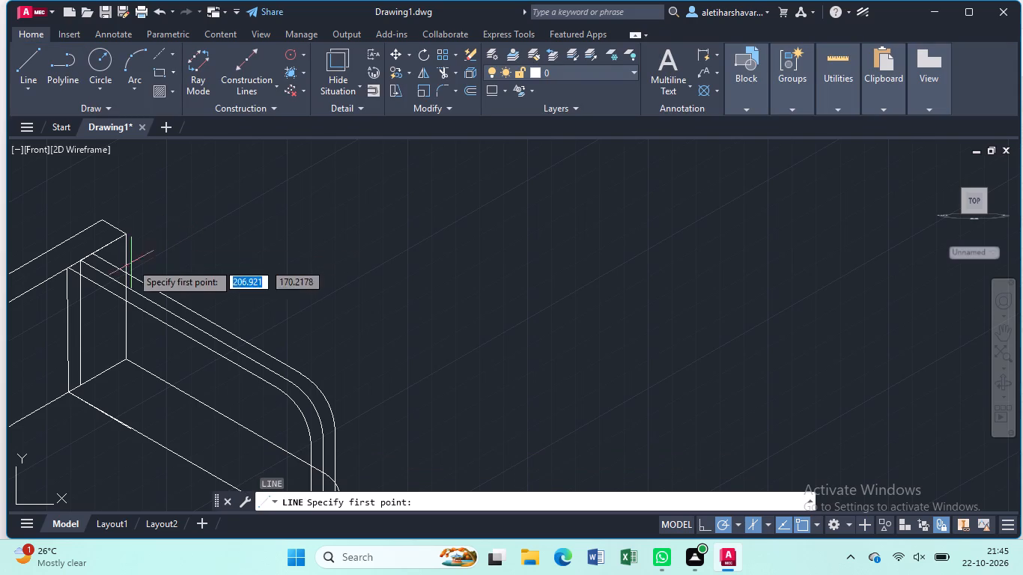
{"action": "left_click", "coordinate": [65, 271]}
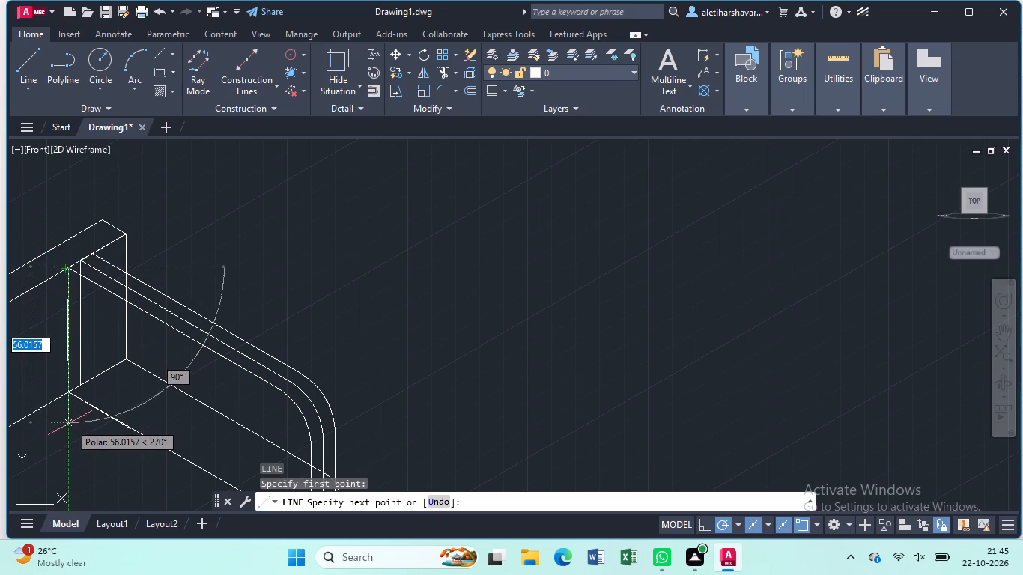
{"action": "key", "text": "2"}
{"action": "key", "text": "5"}
{"action": "key", "text": "Return"}
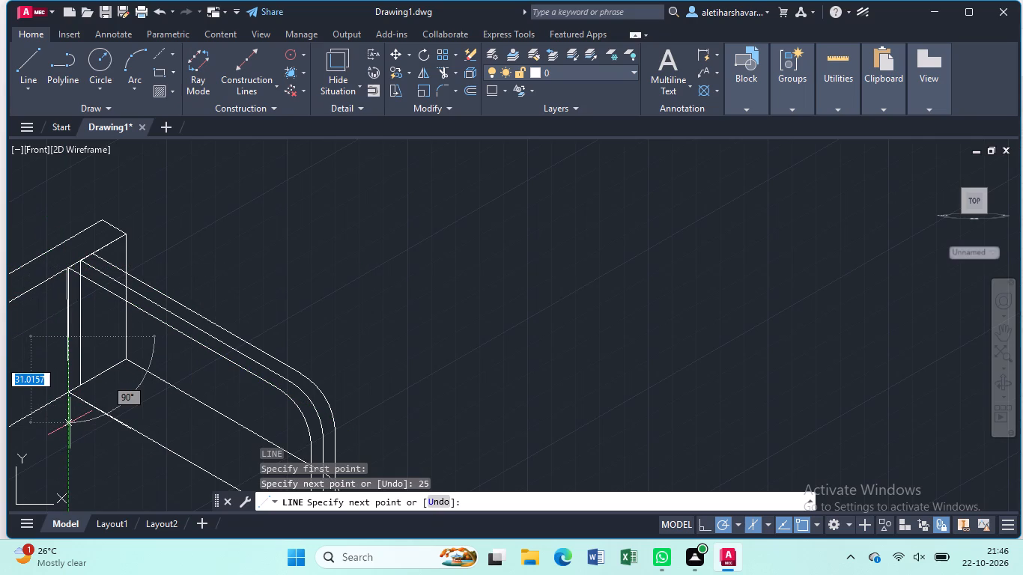
{"action": "left_click", "coordinate": [142, 334]}
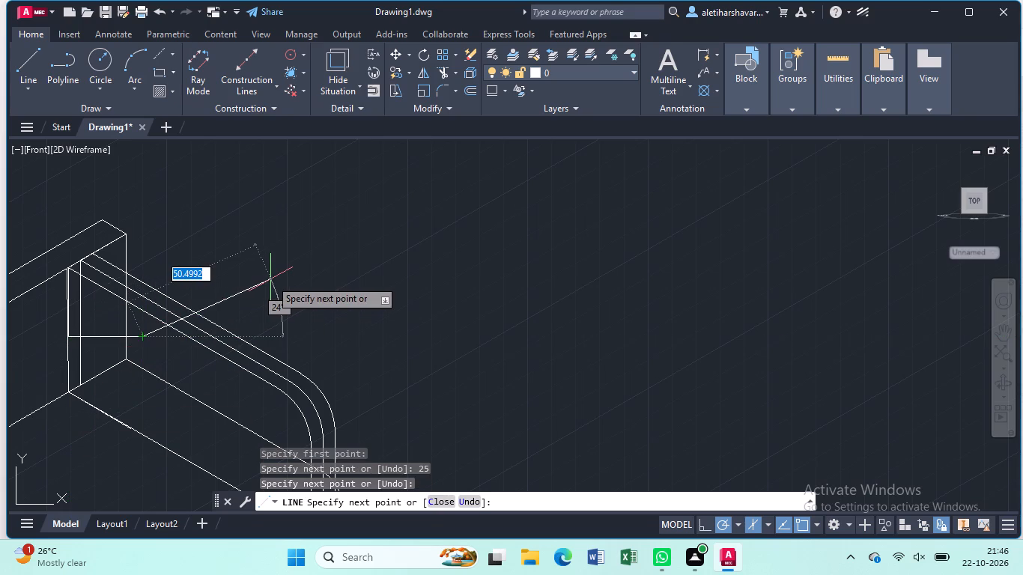
{"action": "key", "text": "Escape"}
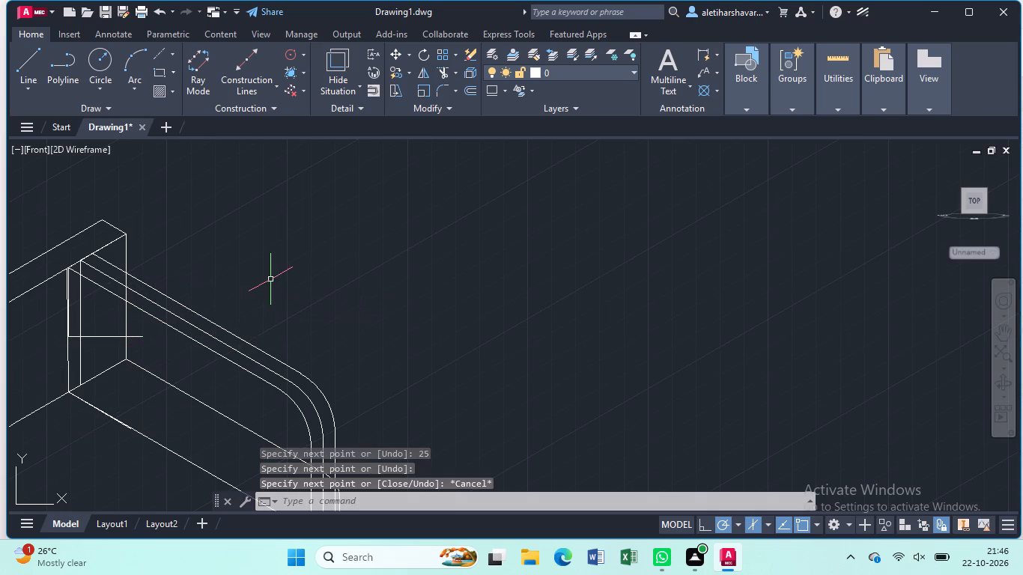
Draw an isocircle of radius 25 on the left isoplane, centred at the lower end of the 25-unit vertical line.
{"action": "type", "text": "ell"}
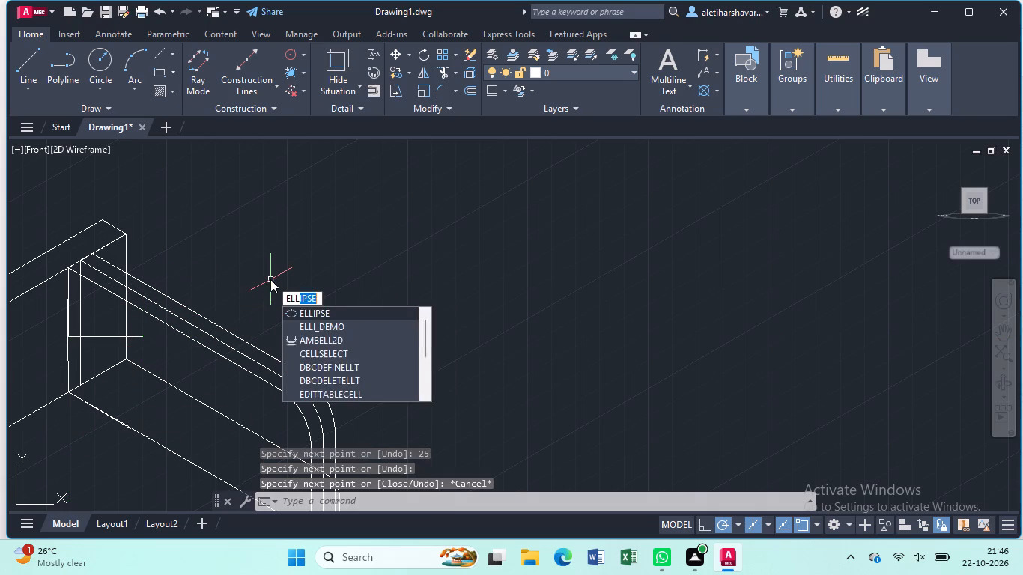
{"action": "key", "text": "Return"}
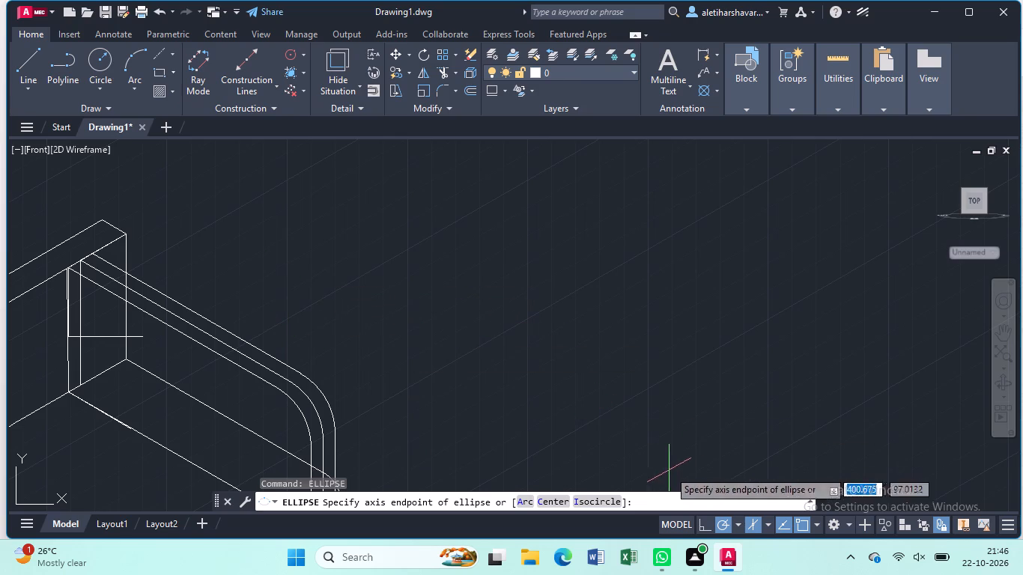
{"action": "left_click", "coordinate": [600, 500]}
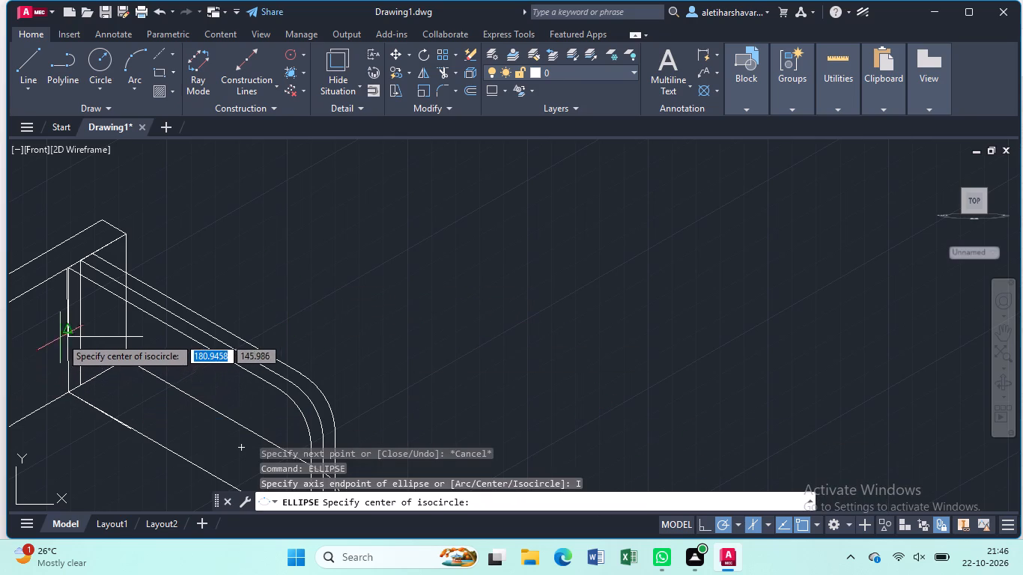
{"action": "left_click", "coordinate": [67, 336]}
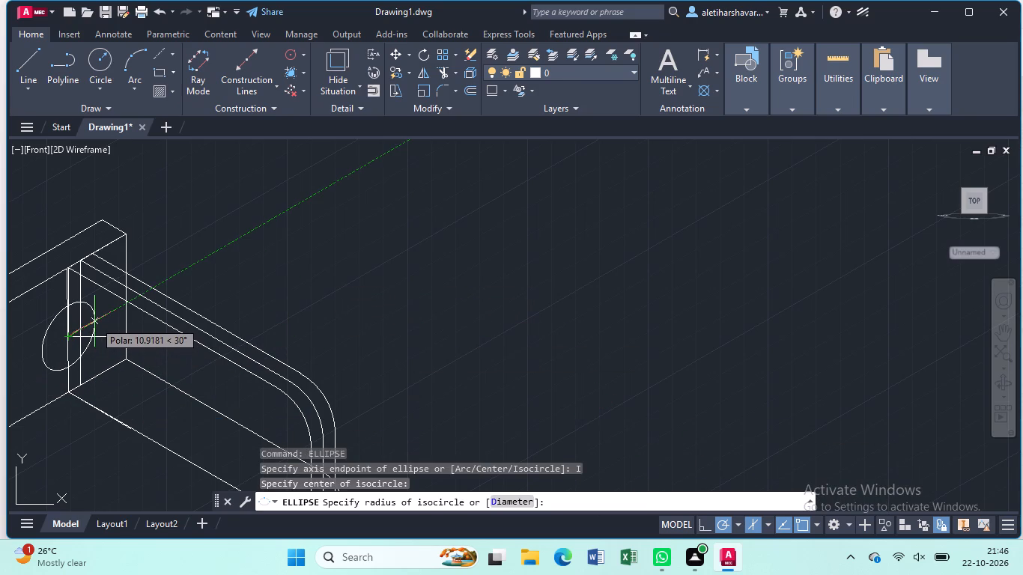
{"action": "key", "text": "F5"}
{"action": "type", "text": "25"}
{"action": "key", "text": "Return"}
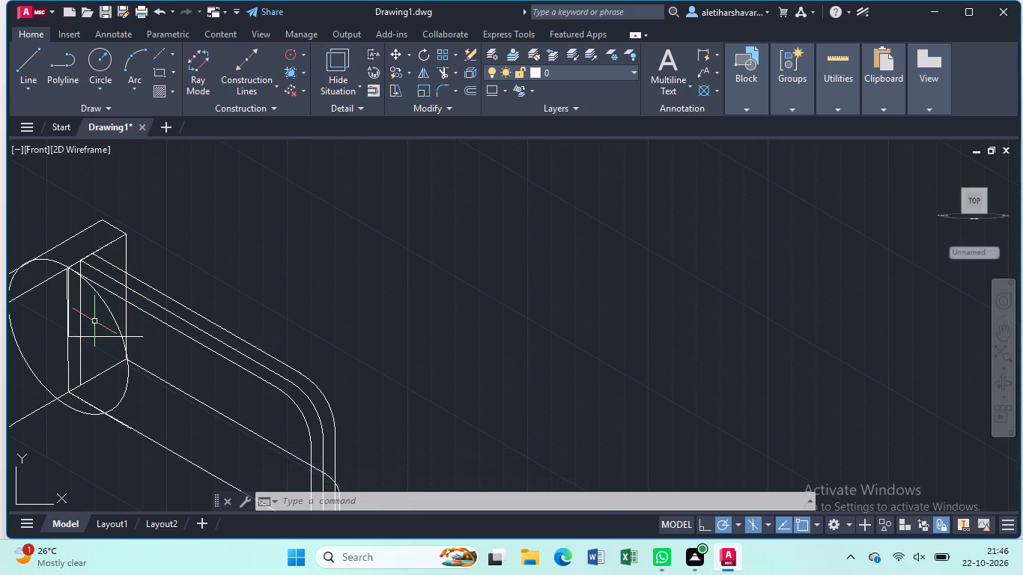
{"action": "key", "text": "Escape"}
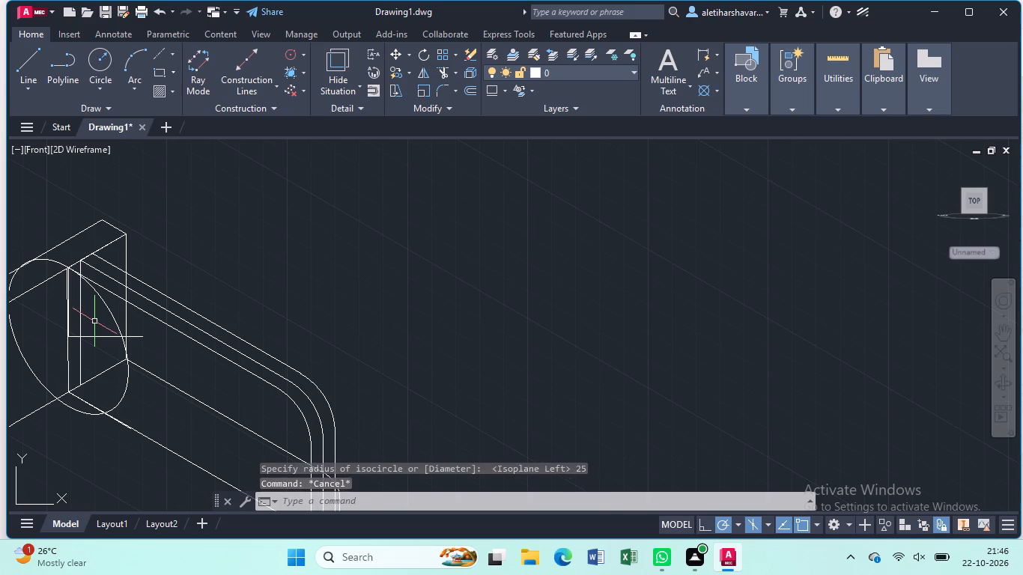
Undo the radius 25 isocircle centred at the lower end of the 25-unit vertical line.
{"action": "key", "text": "ctrl+z"}
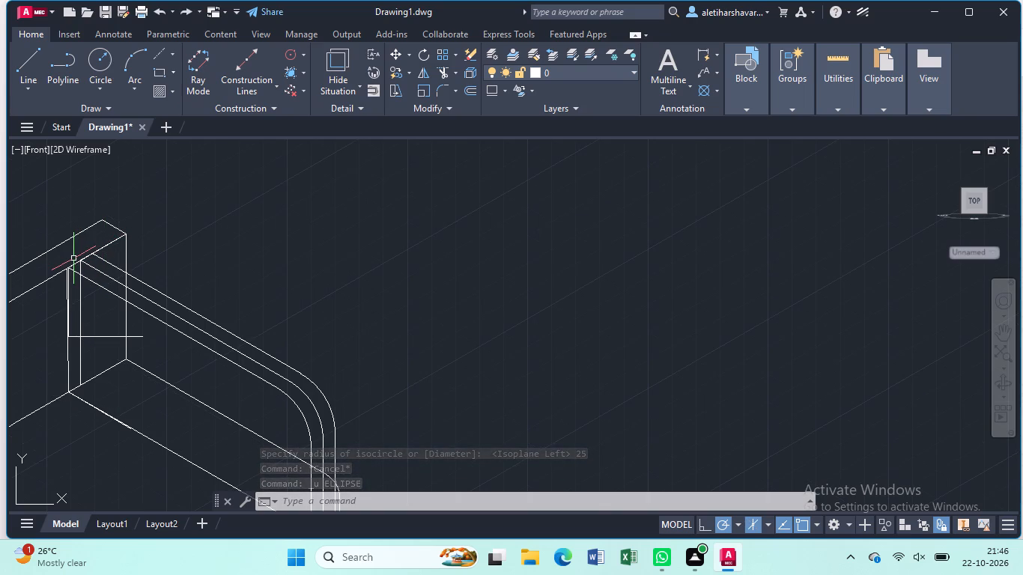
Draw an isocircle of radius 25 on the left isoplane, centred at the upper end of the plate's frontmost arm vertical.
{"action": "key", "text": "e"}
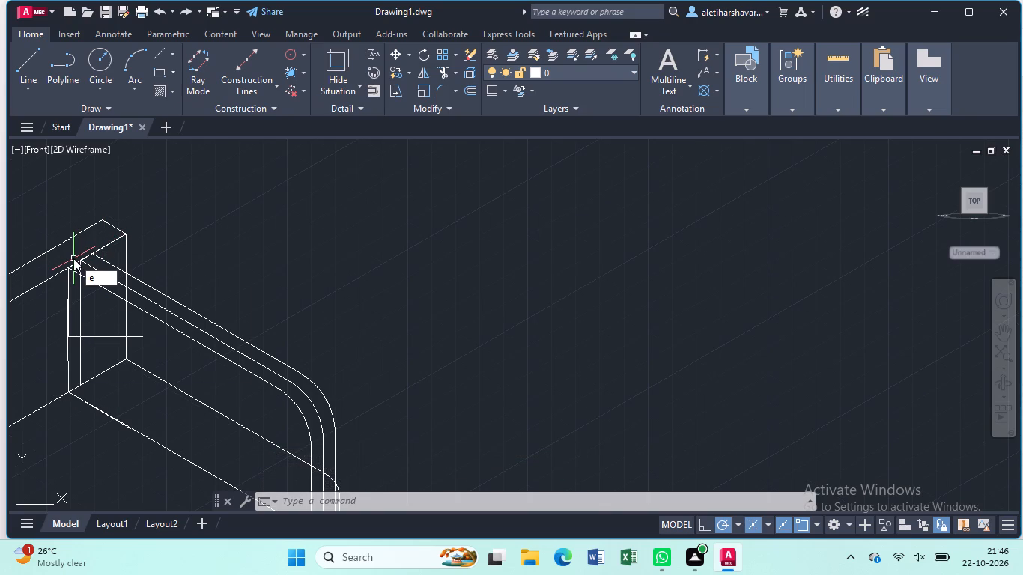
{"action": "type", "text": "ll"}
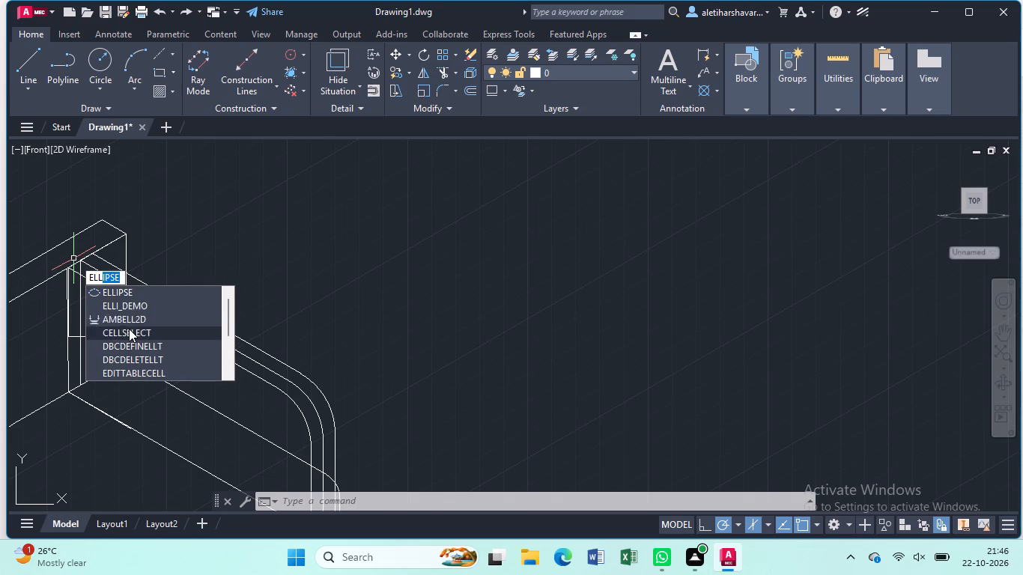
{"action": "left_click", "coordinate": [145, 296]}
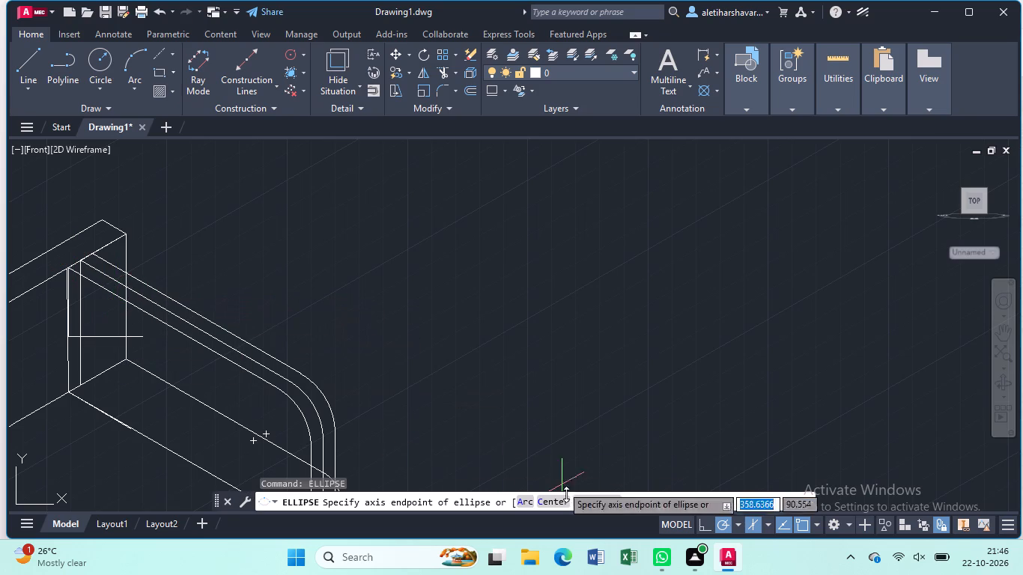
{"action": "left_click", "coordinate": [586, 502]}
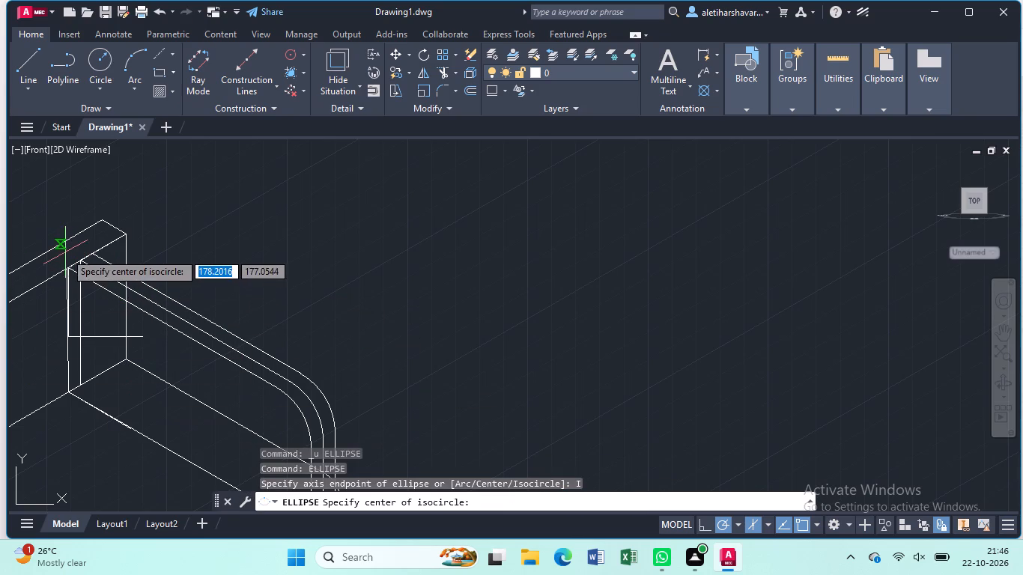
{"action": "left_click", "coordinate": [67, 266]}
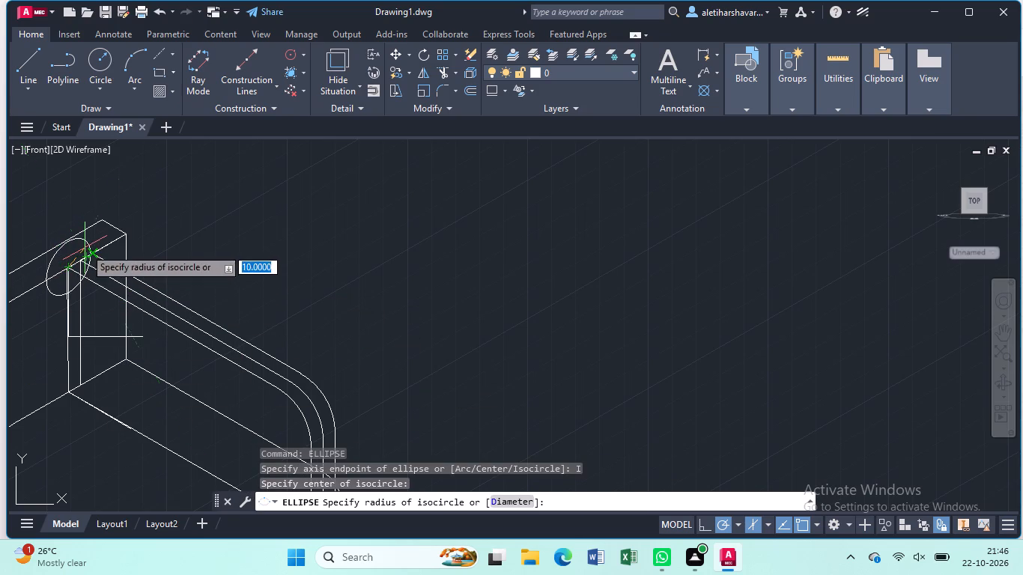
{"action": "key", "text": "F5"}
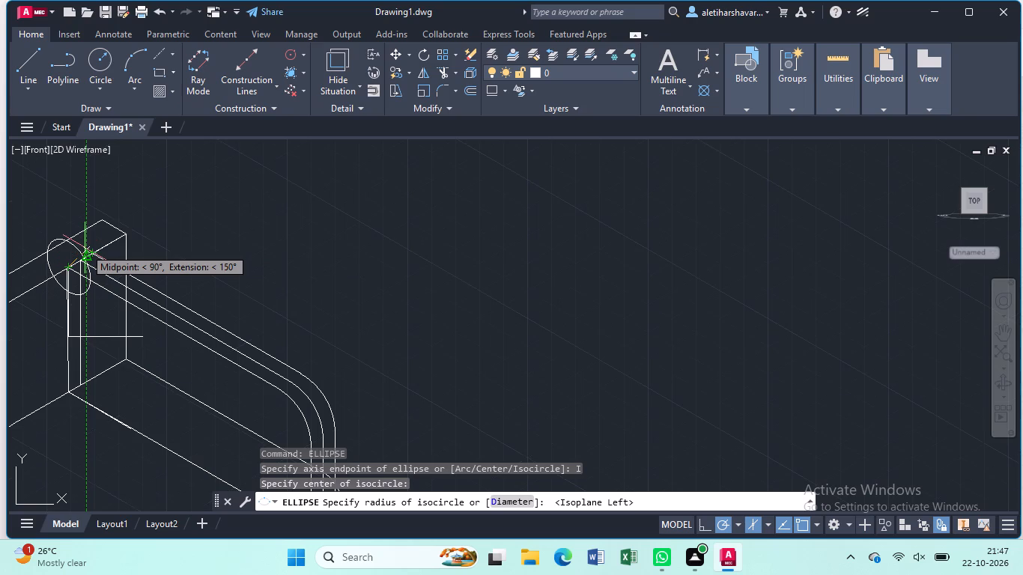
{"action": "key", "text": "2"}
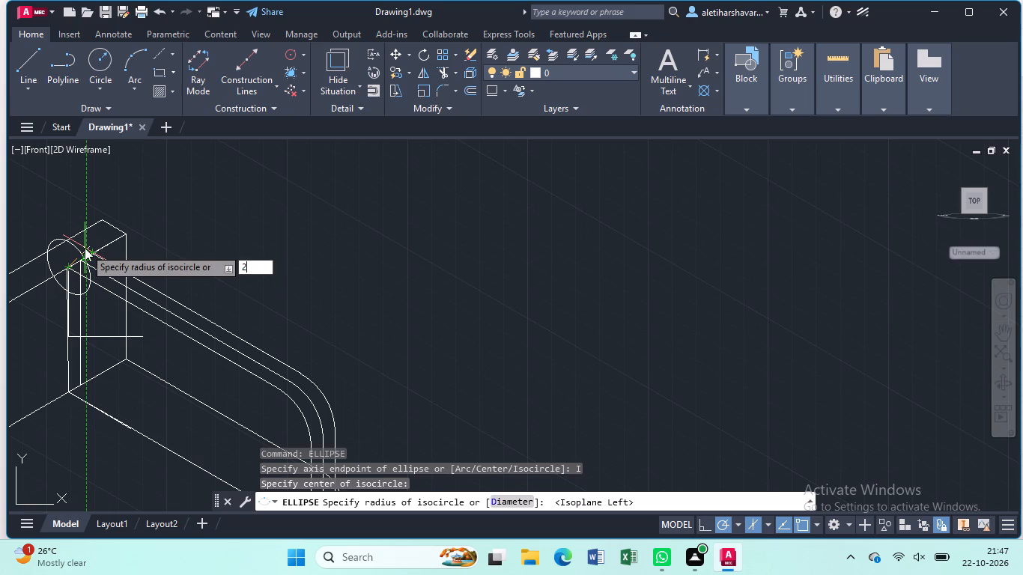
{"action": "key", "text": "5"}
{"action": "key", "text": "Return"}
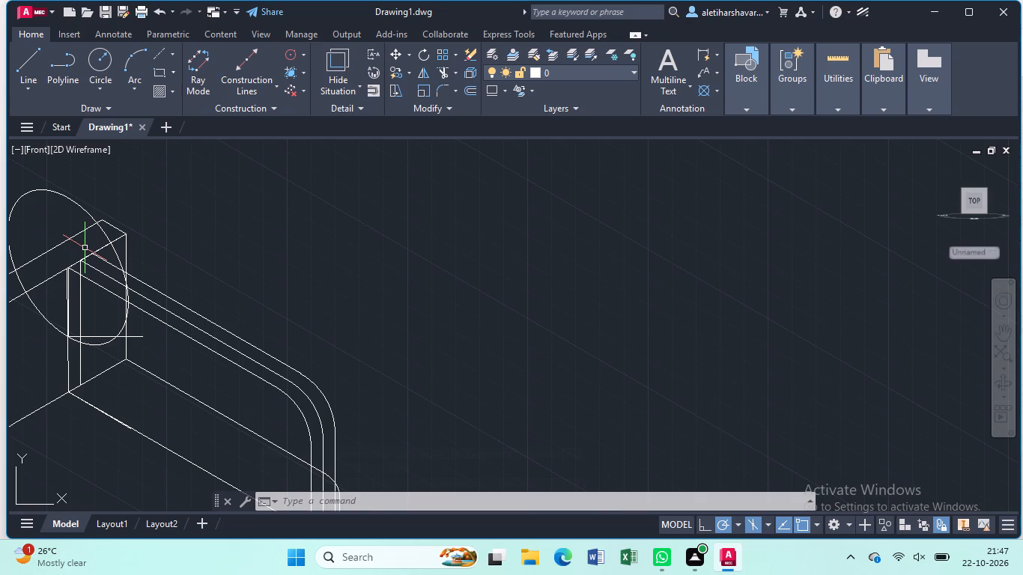
Undo the new isocircle and the 25-unit vertical line with its short horizontal segment.
{"action": "key", "text": "Escape"}
{"action": "key", "text": "ctrl+z"}
{"action": "key", "text": "ctrl+z"}
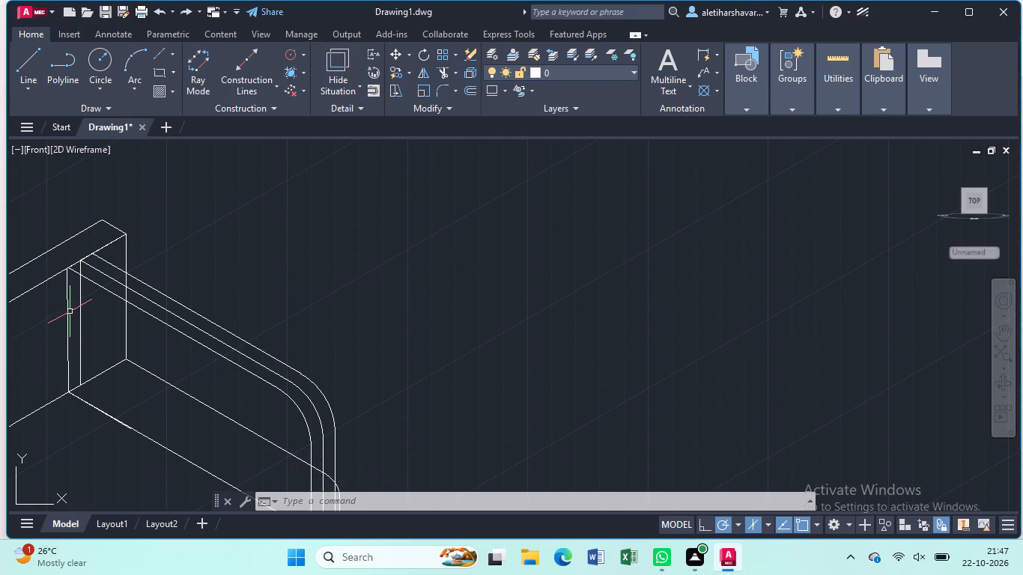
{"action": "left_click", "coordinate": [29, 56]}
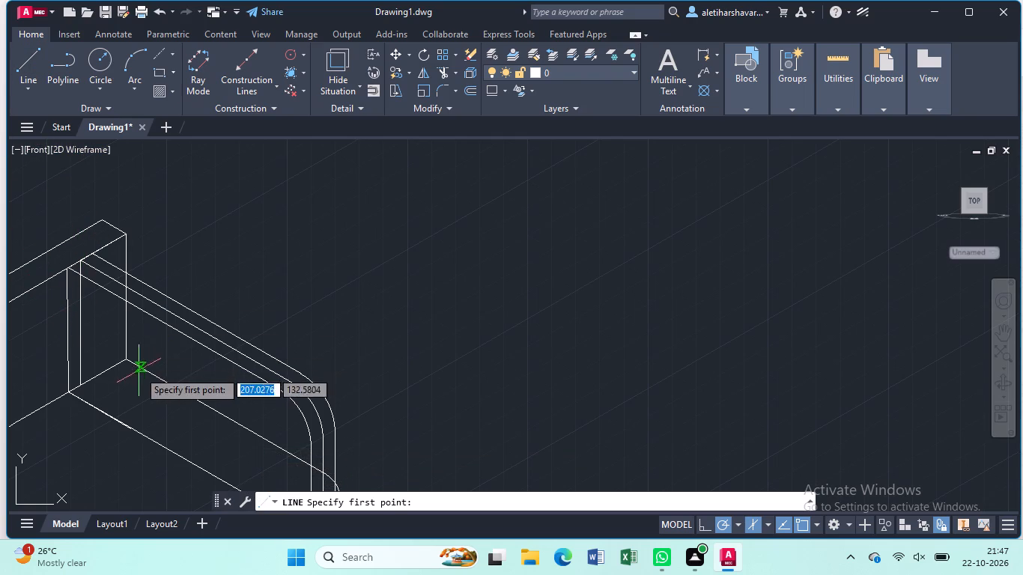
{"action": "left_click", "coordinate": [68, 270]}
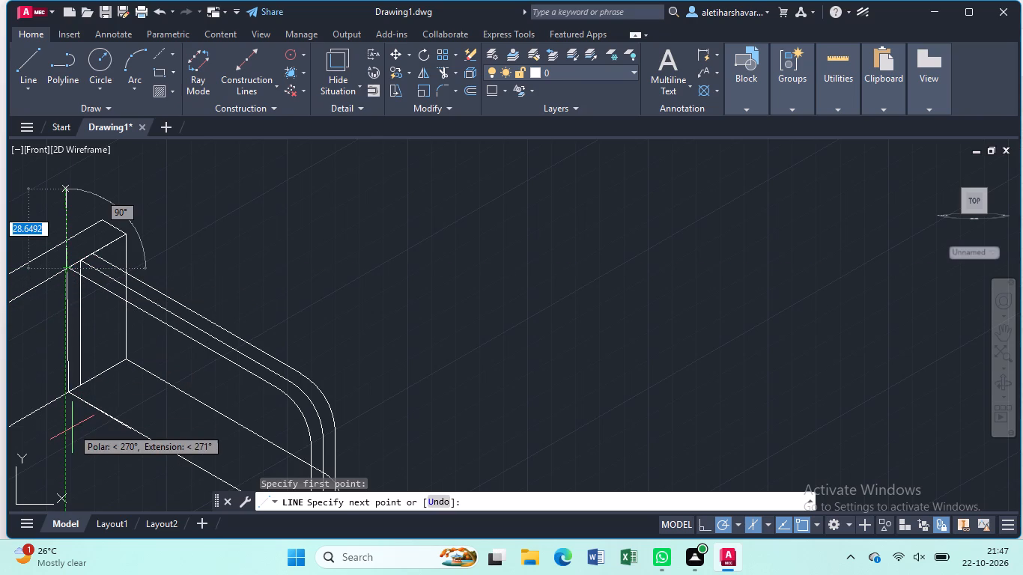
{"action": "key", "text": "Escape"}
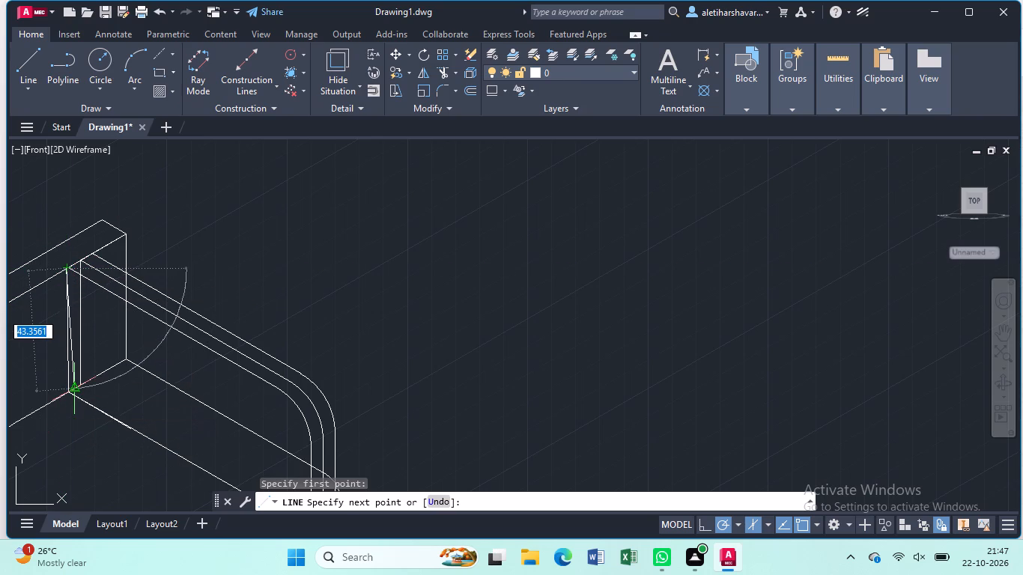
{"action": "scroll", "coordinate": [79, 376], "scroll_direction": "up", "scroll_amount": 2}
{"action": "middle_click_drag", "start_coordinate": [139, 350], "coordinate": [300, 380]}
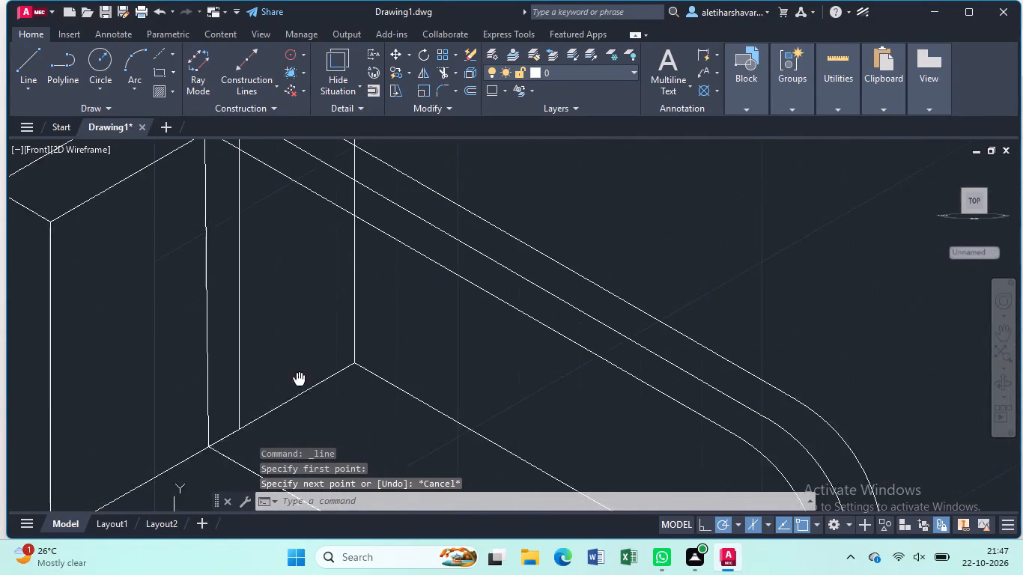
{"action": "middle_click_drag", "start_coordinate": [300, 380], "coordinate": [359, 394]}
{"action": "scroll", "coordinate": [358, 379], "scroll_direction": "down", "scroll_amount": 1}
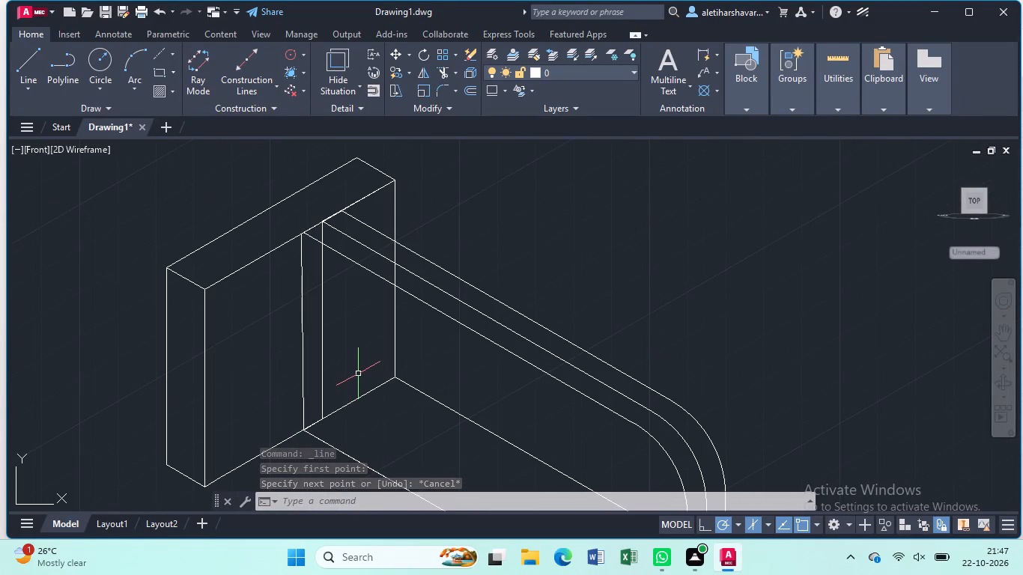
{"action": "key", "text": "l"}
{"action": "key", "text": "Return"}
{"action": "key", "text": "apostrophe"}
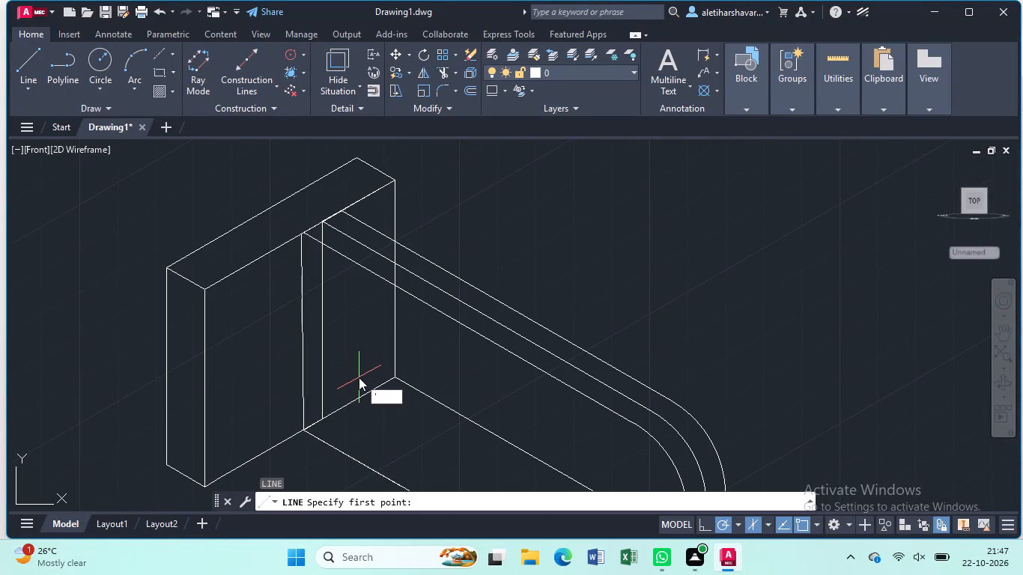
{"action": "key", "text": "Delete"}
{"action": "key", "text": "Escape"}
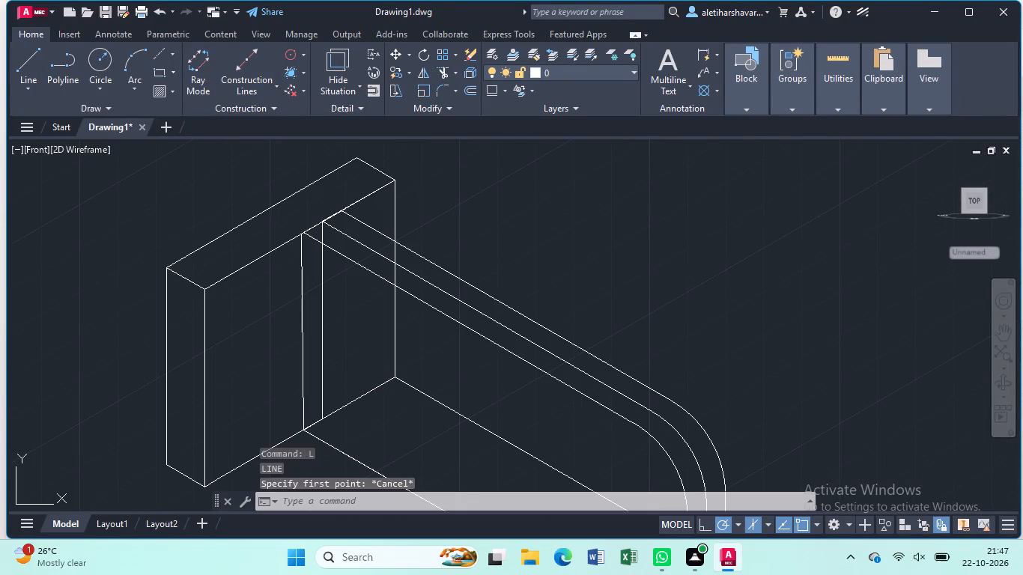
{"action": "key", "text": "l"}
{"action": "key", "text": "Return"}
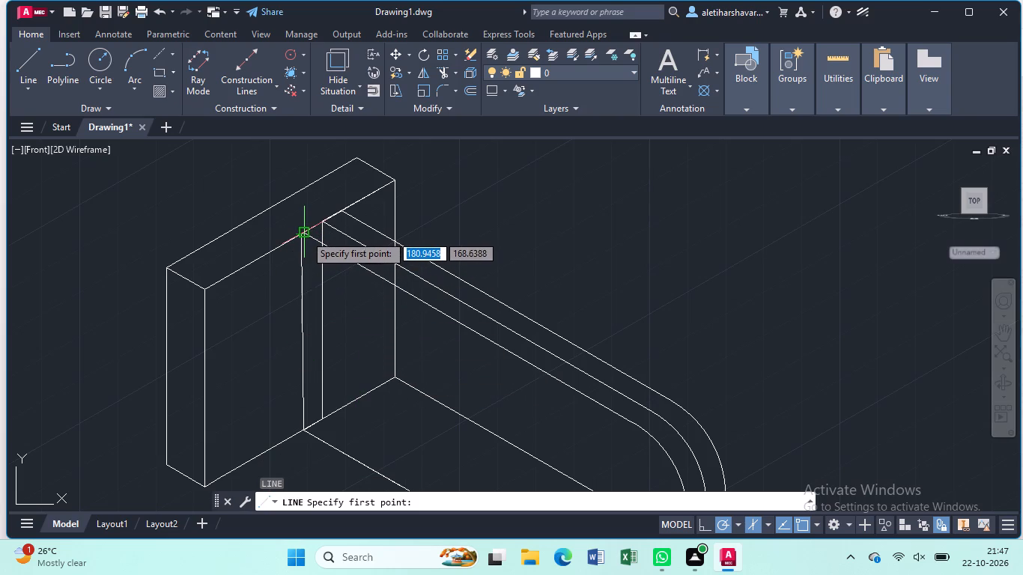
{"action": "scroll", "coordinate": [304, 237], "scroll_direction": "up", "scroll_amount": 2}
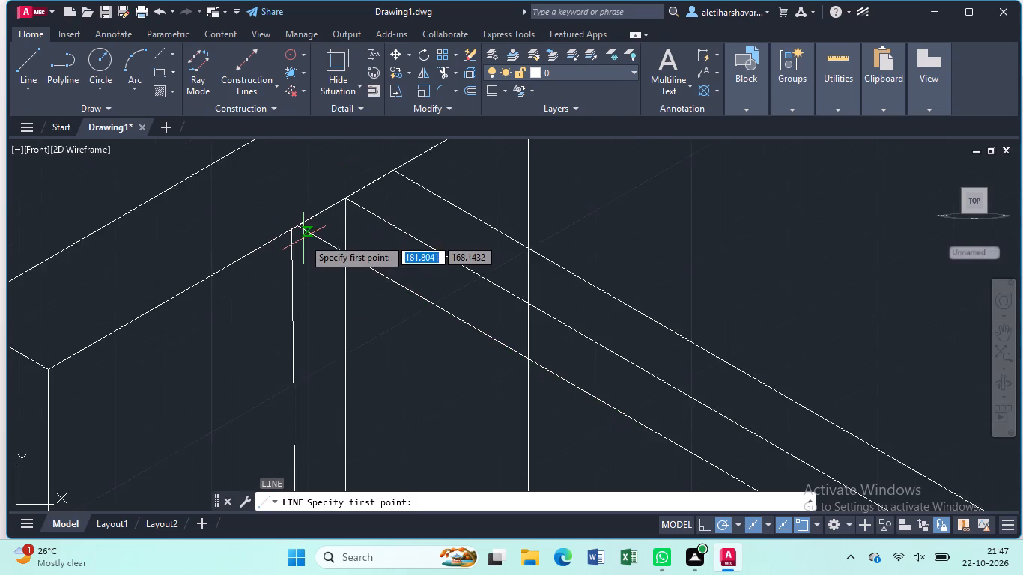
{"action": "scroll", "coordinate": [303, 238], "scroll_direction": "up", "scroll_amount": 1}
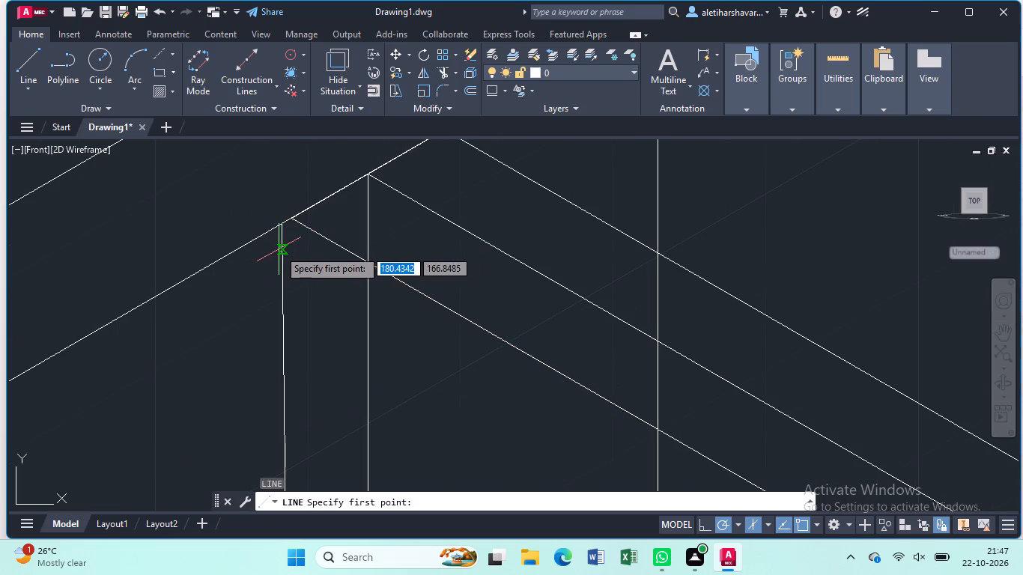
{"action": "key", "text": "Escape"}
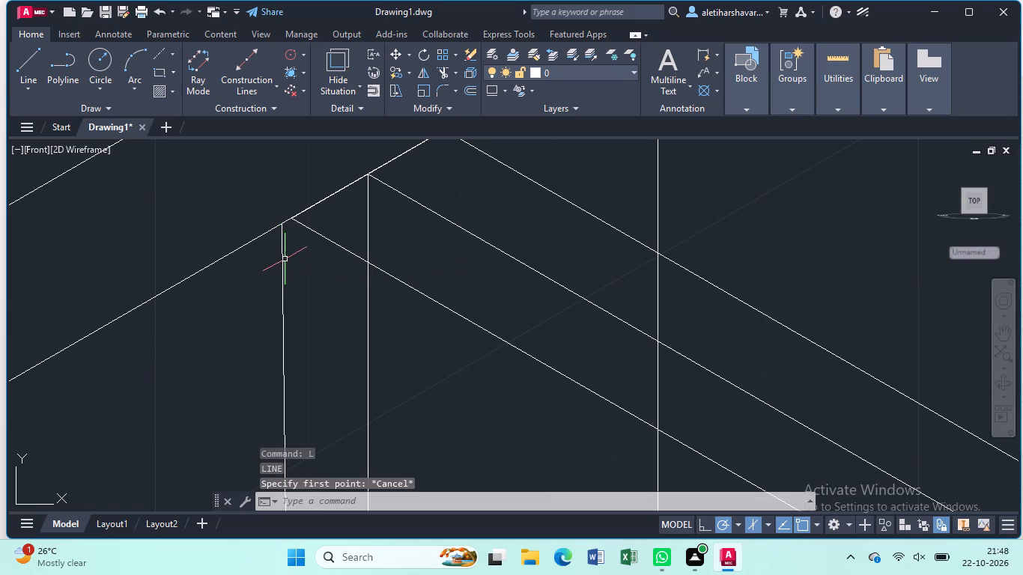
Erase the slightly slanted near-vertical line on the plate's front face.
{"action": "left_click", "coordinate": [283, 264]}
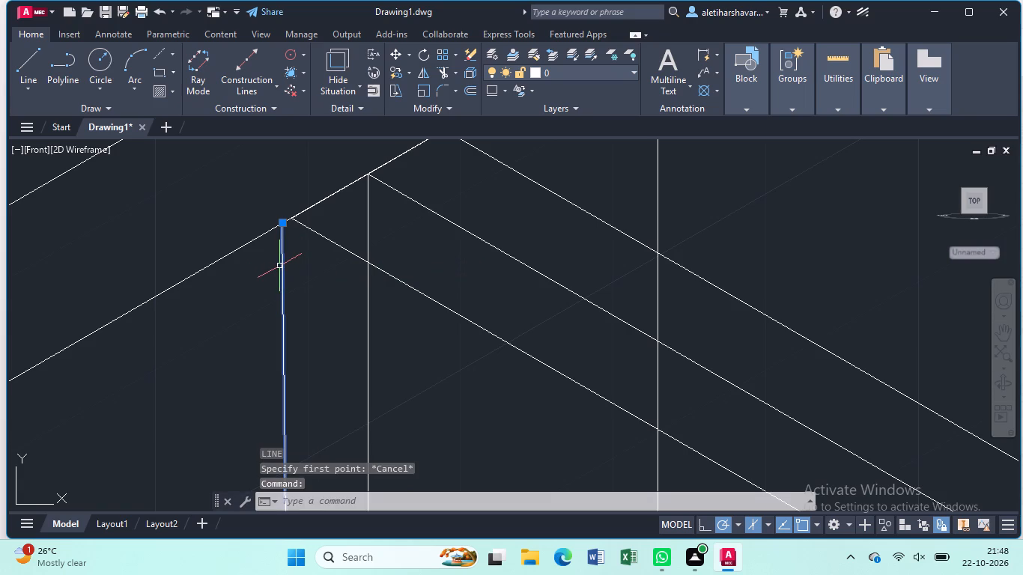
{"action": "key", "text": "Delete"}
Draw a straight vertical line on the plate from the start of the arm's frontmost lower edge to the start of its frontmost upper edge.
{"action": "scroll", "coordinate": [279, 266], "scroll_direction": "down", "scroll_amount": 2}
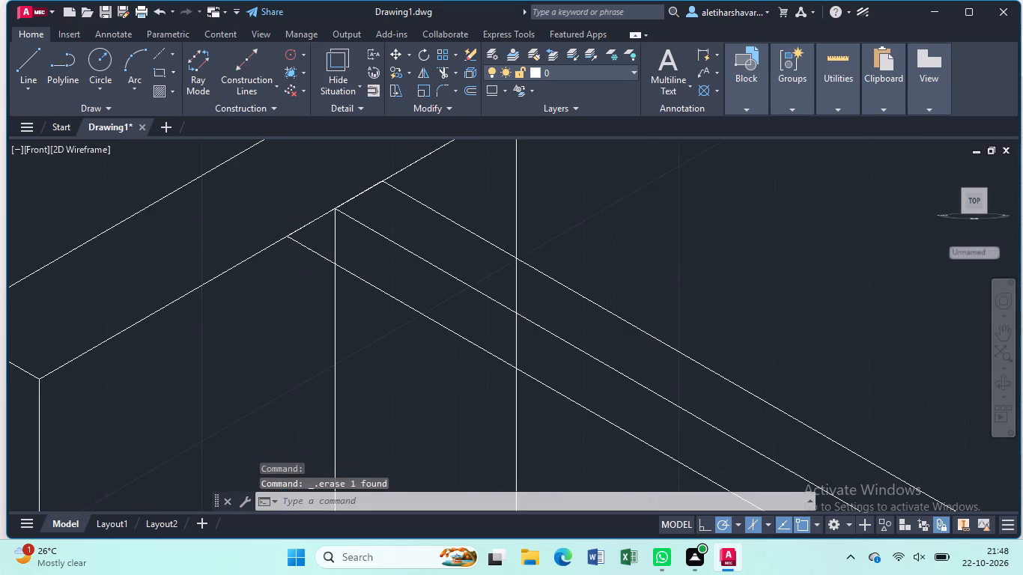
{"action": "scroll", "coordinate": [279, 266], "scroll_direction": "down", "scroll_amount": 1}
{"action": "middle_click_drag", "start_coordinate": [187, 356], "coordinate": [193, 344]}
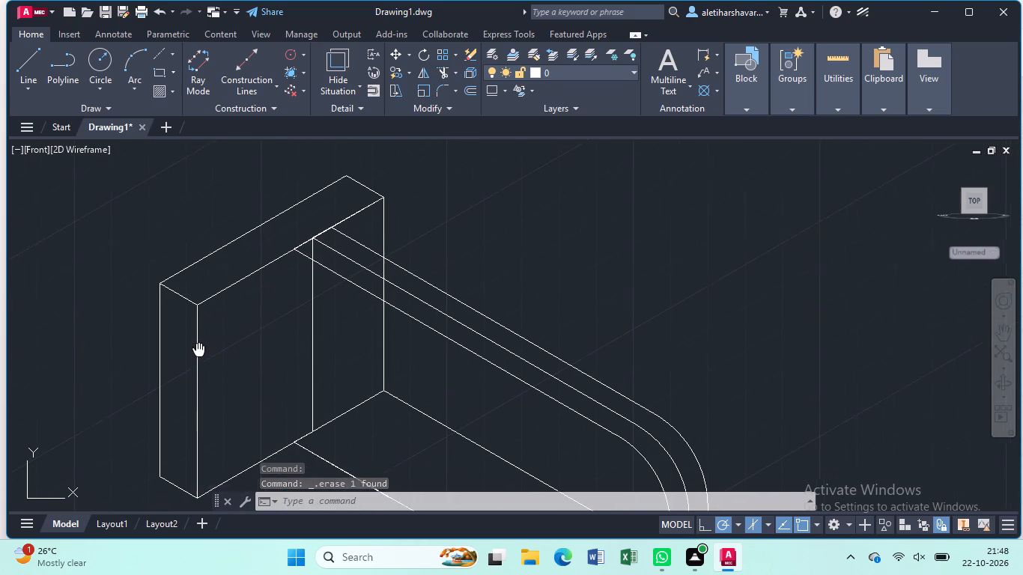
{"action": "middle_click_drag", "start_coordinate": [193, 344], "coordinate": [174, 316]}
{"action": "key", "text": "l"}
{"action": "key", "text": "Return"}
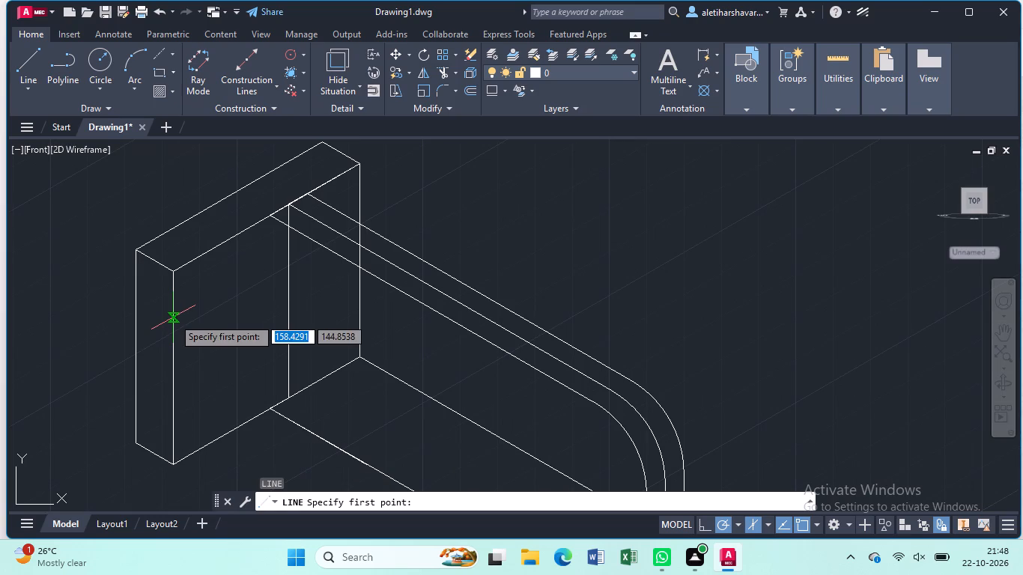
{"action": "left_click", "coordinate": [267, 407]}
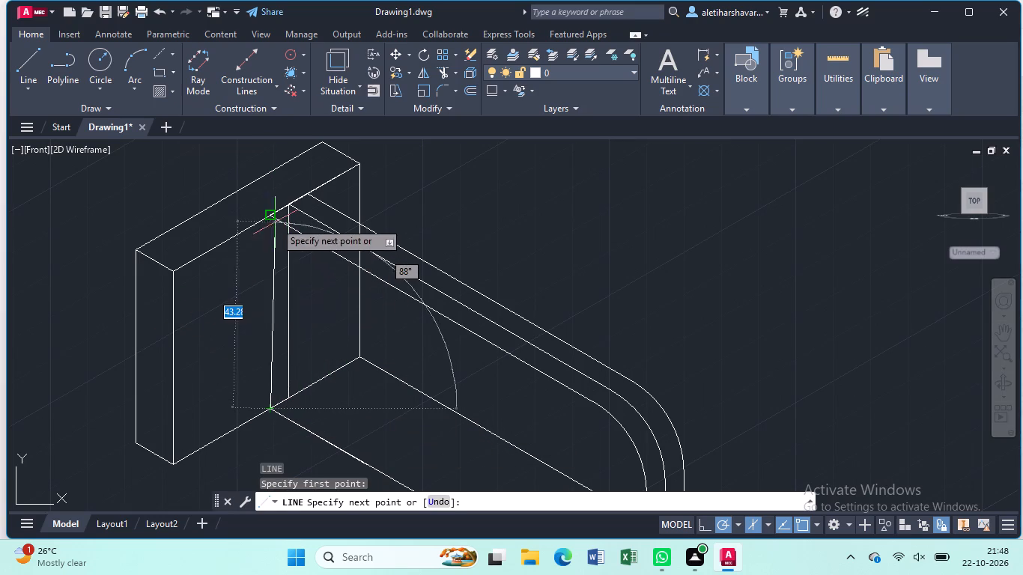
{"action": "left_click", "coordinate": [271, 216]}
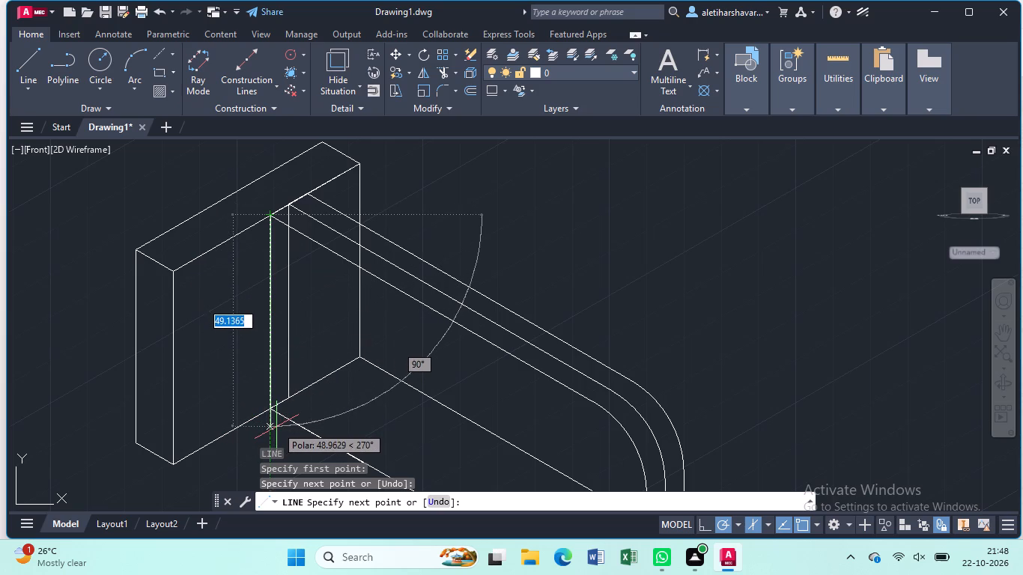
Continue the line 25 units straight down from the vertical's upper end, and 25 units at 330° parallel to the arm.
{"action": "key", "text": "2"}
{"action": "key", "text": "5"}
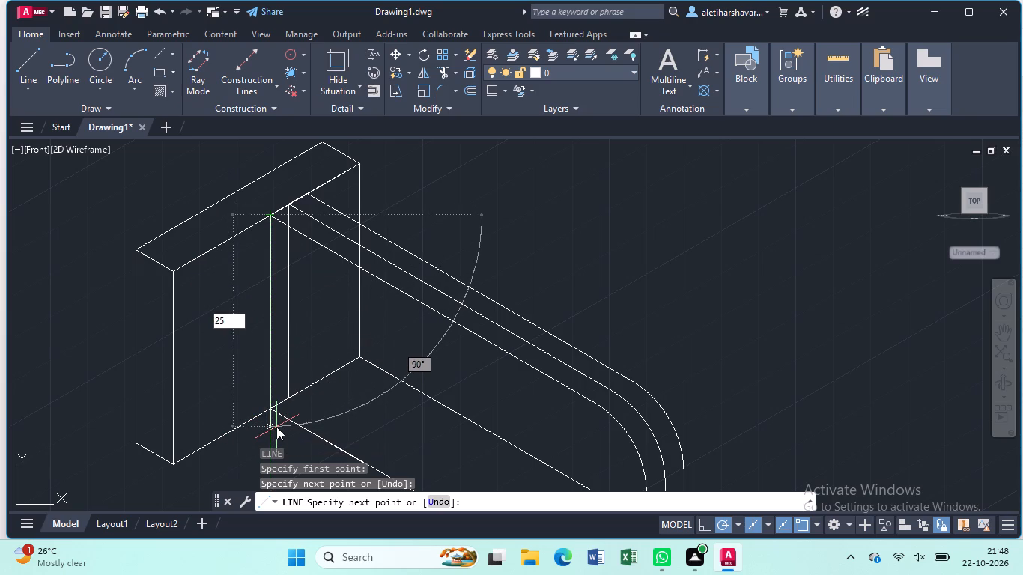
{"action": "key", "text": "Return"}
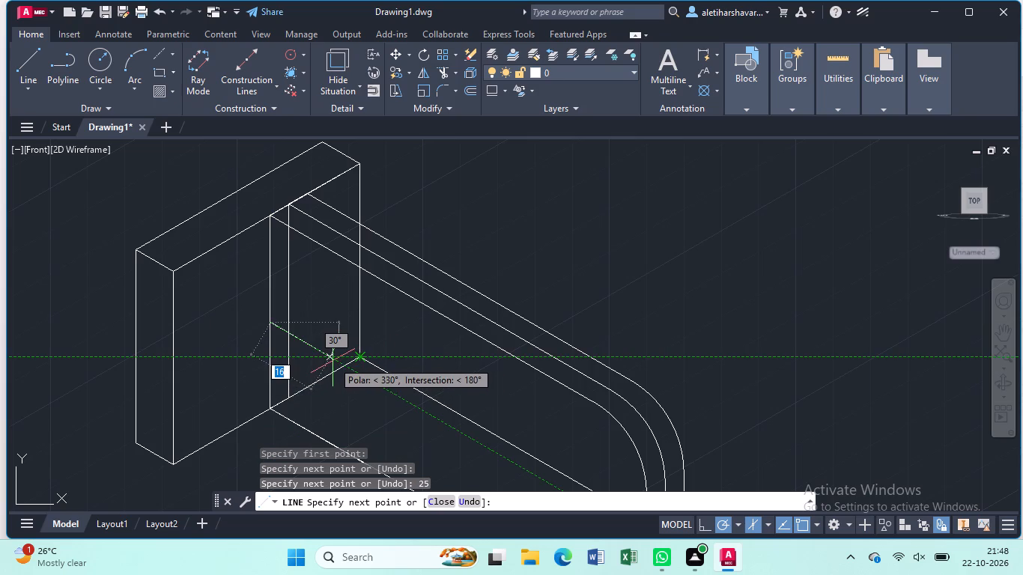
{"action": "key", "text": "1"}
{"action": "key", "text": "BackSpace"}
{"action": "type", "text": "25"}
{"action": "key", "text": "Return"}
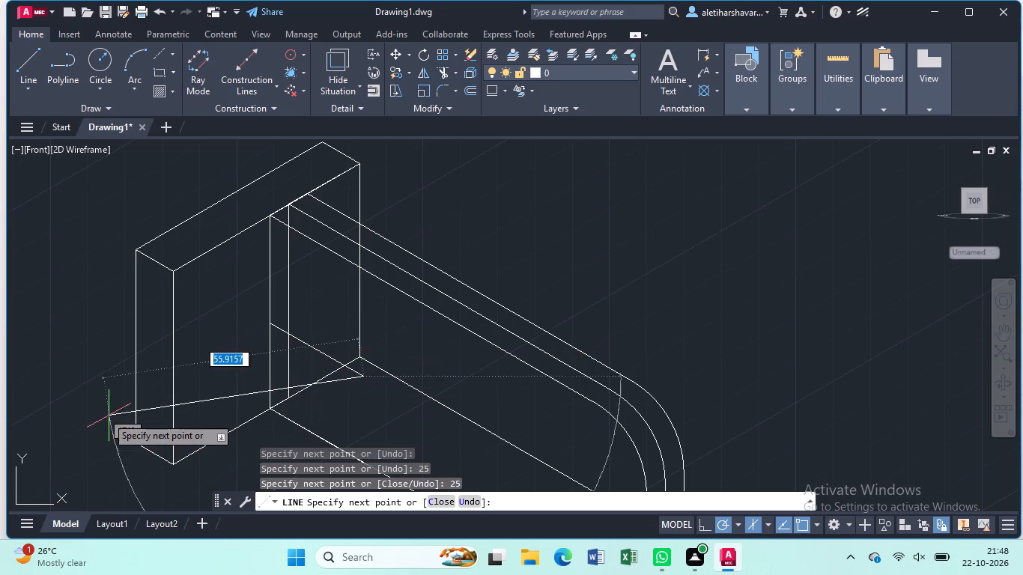
{"action": "key", "text": "Escape"}
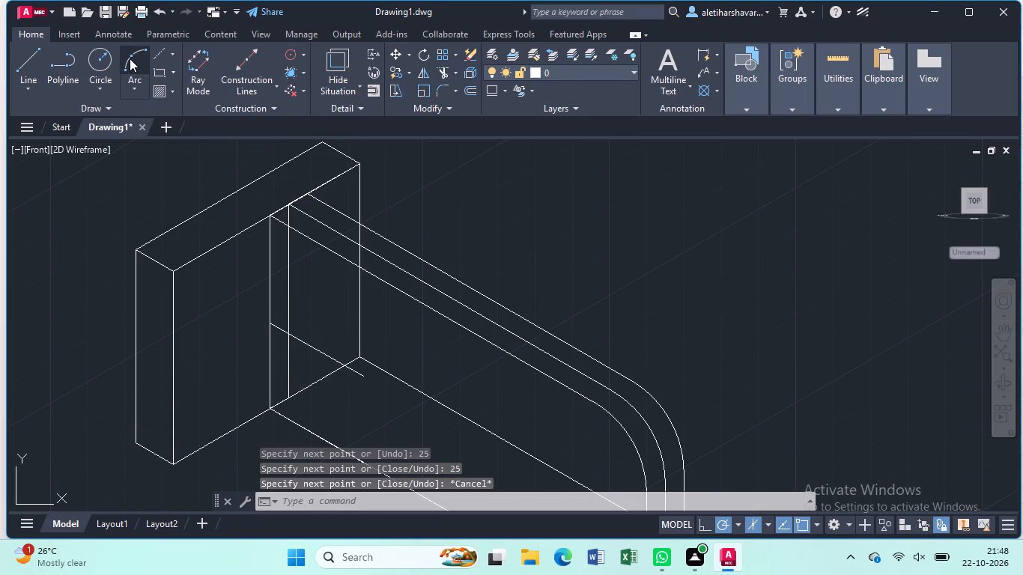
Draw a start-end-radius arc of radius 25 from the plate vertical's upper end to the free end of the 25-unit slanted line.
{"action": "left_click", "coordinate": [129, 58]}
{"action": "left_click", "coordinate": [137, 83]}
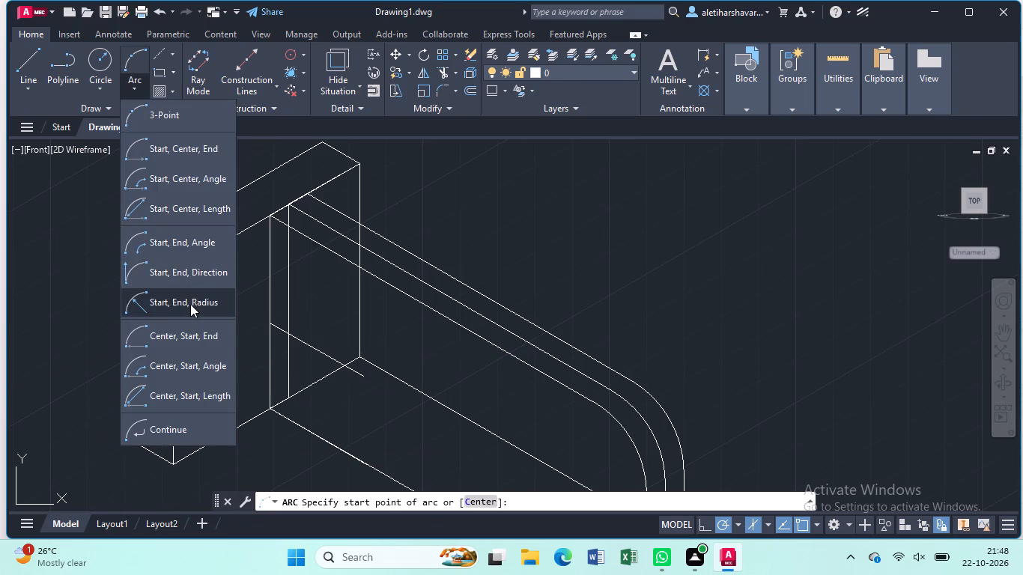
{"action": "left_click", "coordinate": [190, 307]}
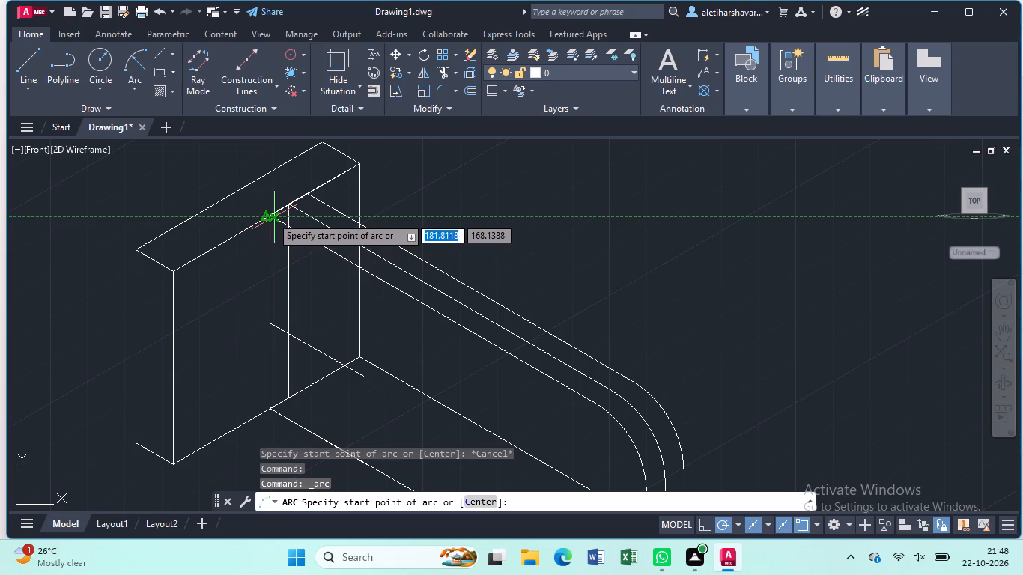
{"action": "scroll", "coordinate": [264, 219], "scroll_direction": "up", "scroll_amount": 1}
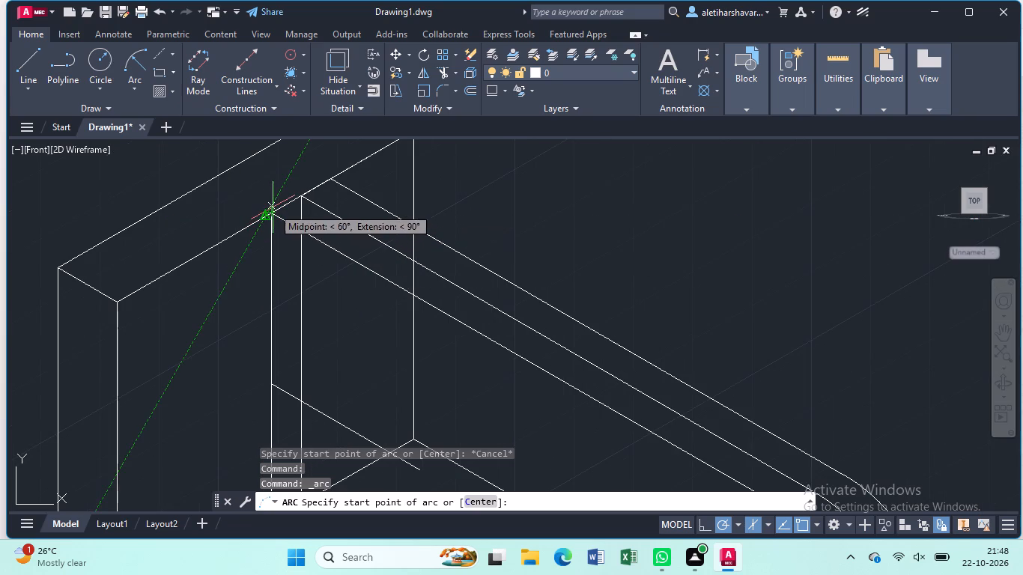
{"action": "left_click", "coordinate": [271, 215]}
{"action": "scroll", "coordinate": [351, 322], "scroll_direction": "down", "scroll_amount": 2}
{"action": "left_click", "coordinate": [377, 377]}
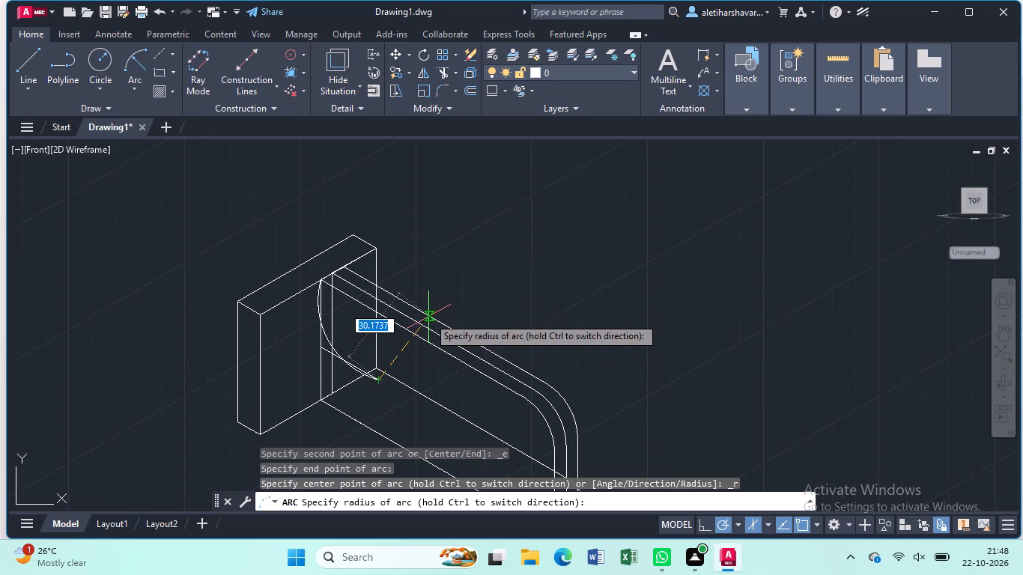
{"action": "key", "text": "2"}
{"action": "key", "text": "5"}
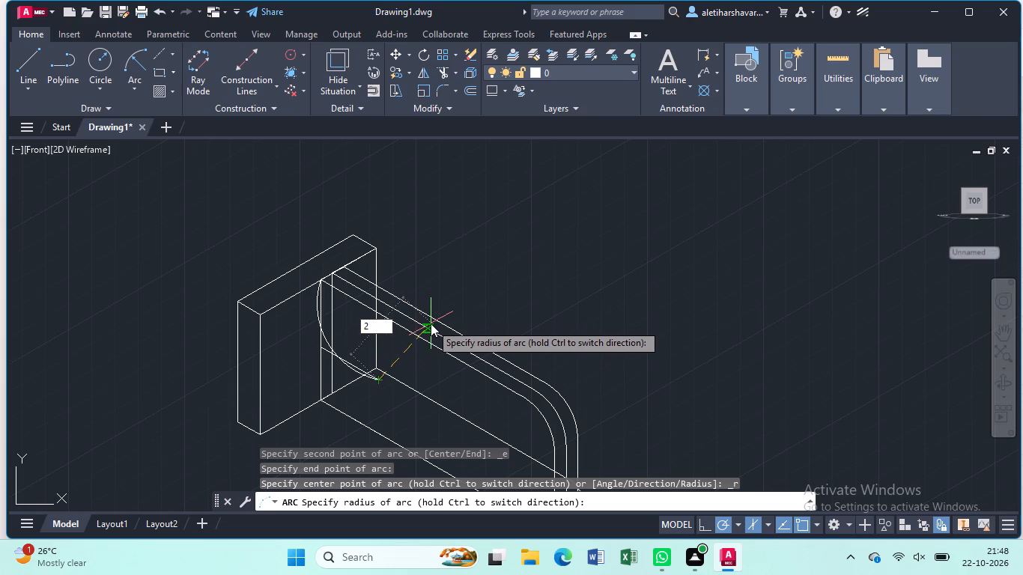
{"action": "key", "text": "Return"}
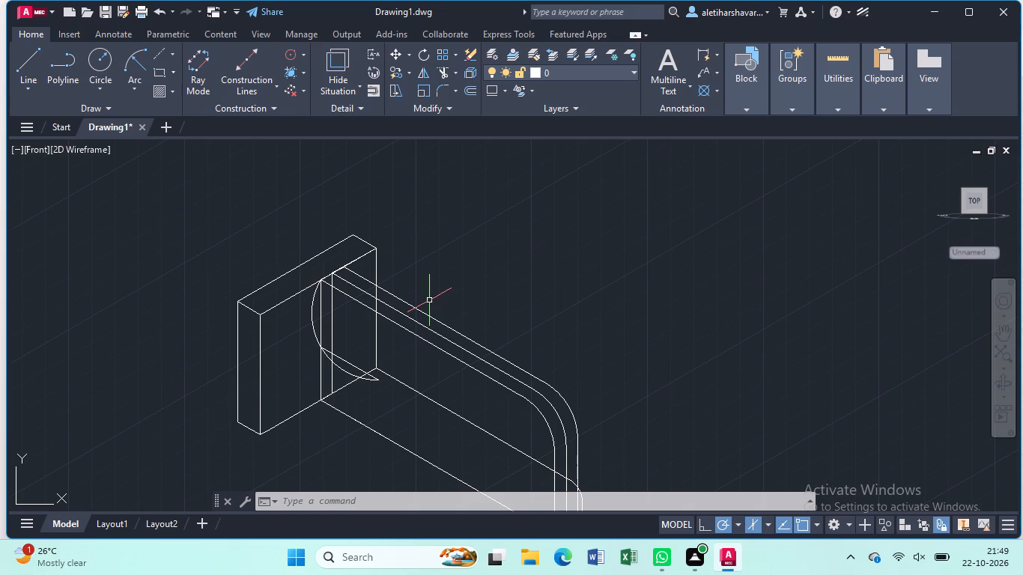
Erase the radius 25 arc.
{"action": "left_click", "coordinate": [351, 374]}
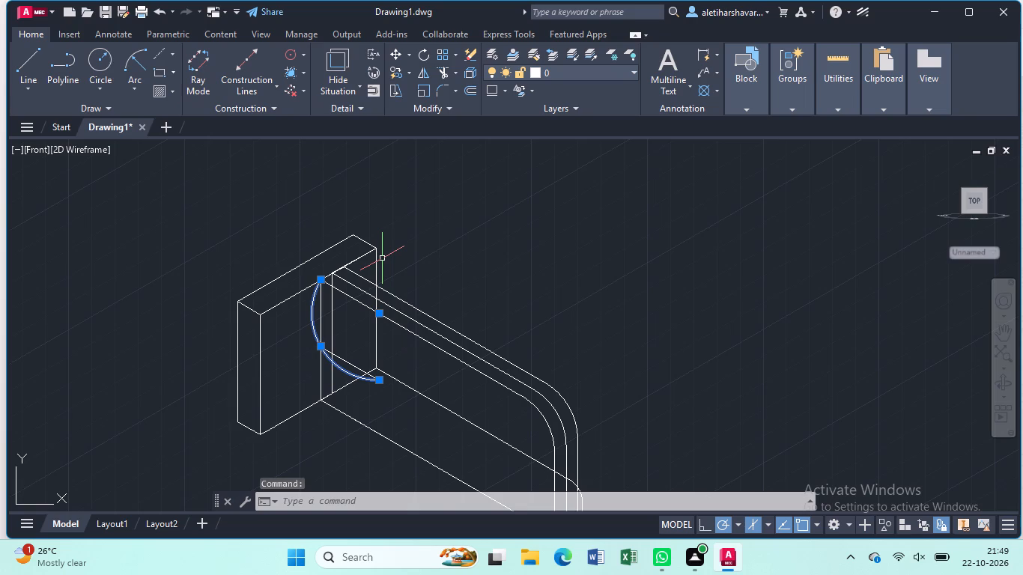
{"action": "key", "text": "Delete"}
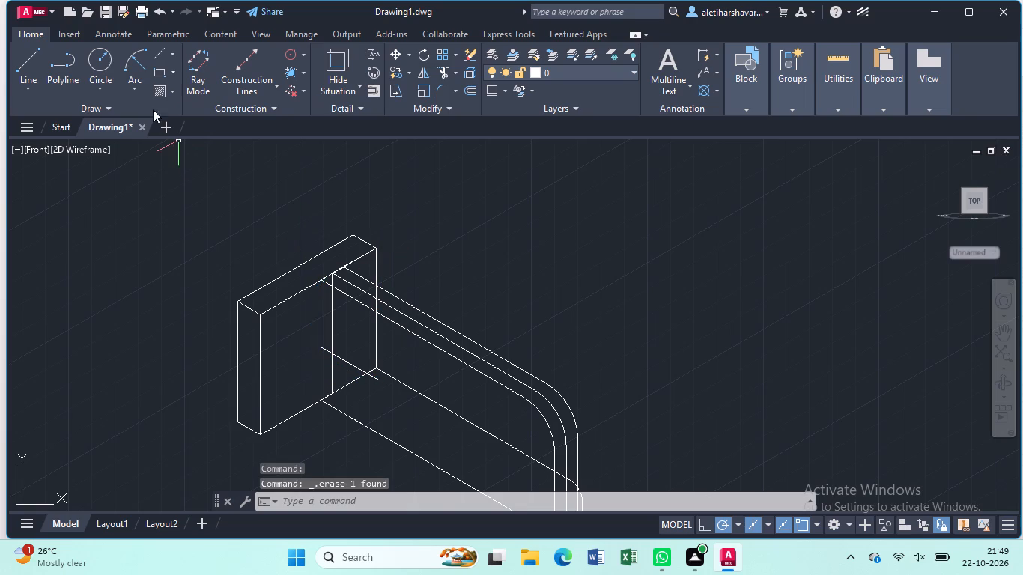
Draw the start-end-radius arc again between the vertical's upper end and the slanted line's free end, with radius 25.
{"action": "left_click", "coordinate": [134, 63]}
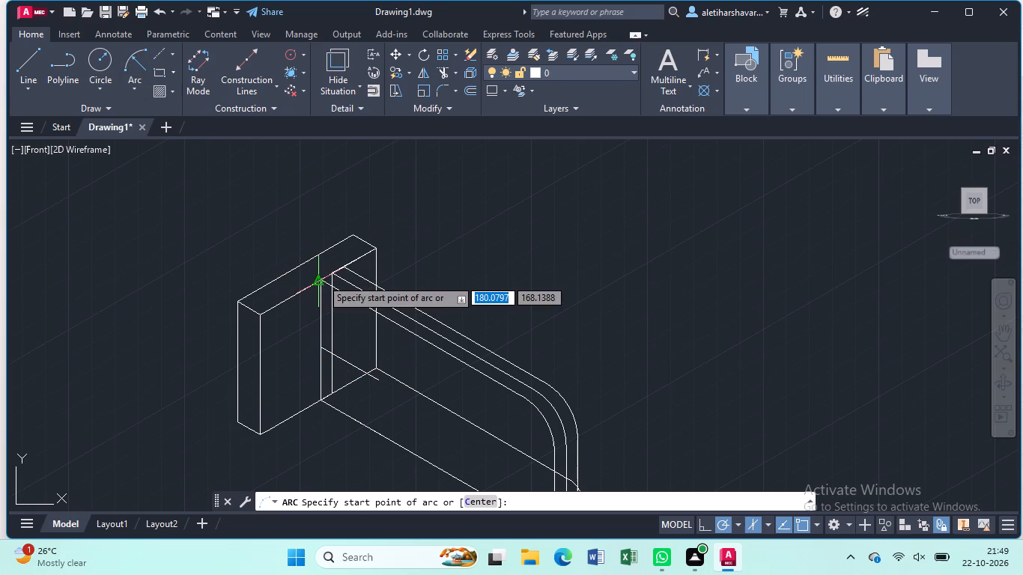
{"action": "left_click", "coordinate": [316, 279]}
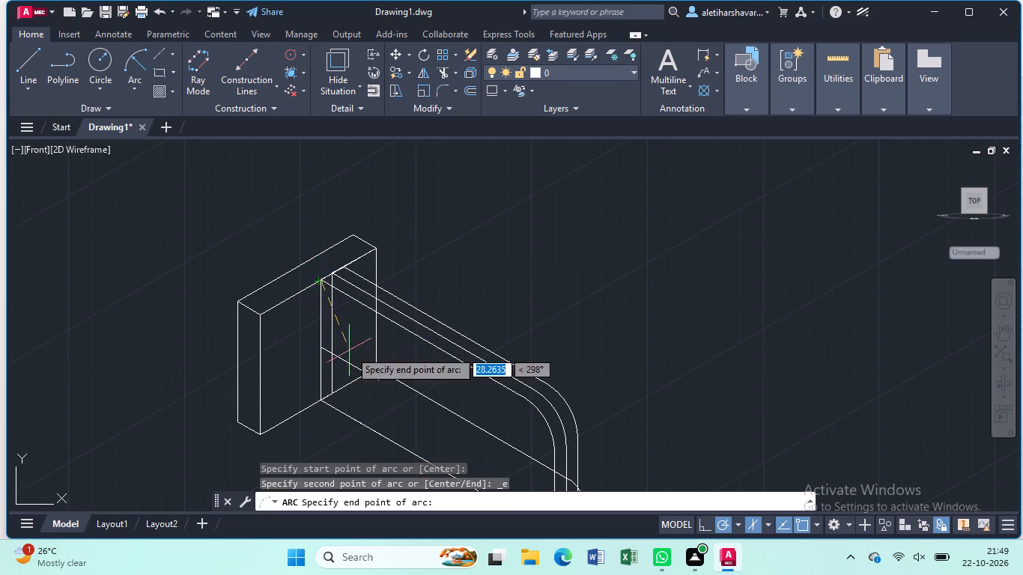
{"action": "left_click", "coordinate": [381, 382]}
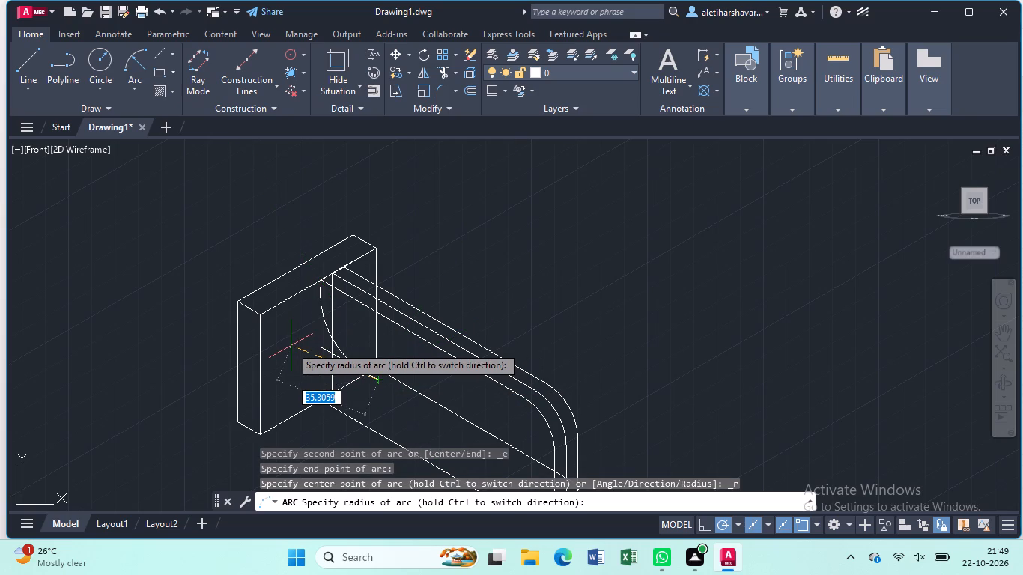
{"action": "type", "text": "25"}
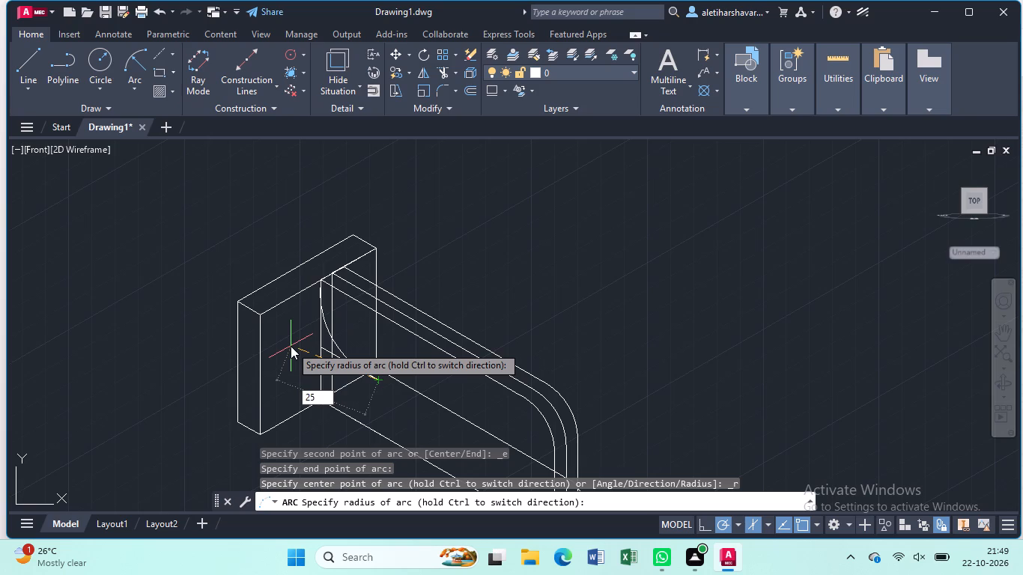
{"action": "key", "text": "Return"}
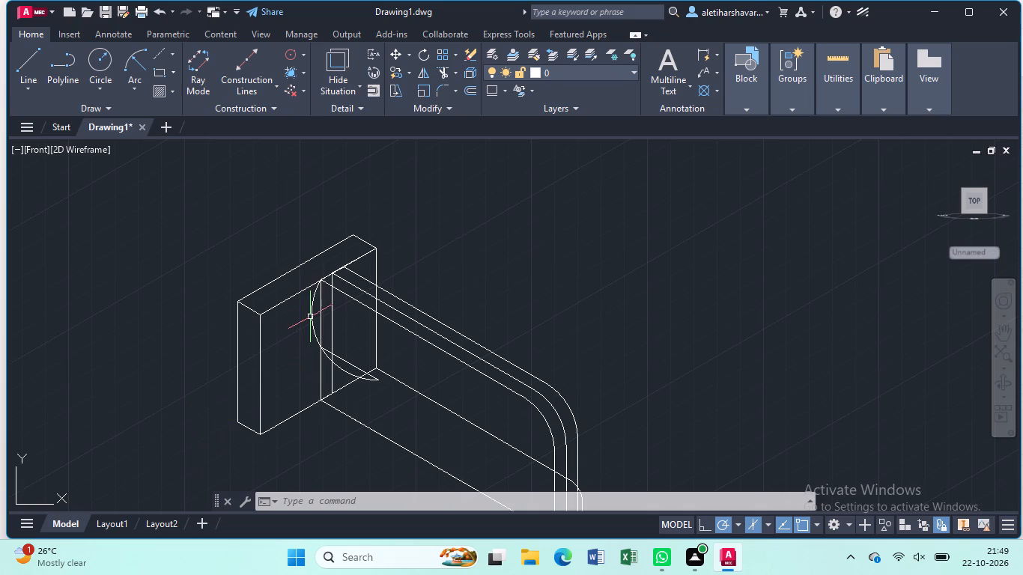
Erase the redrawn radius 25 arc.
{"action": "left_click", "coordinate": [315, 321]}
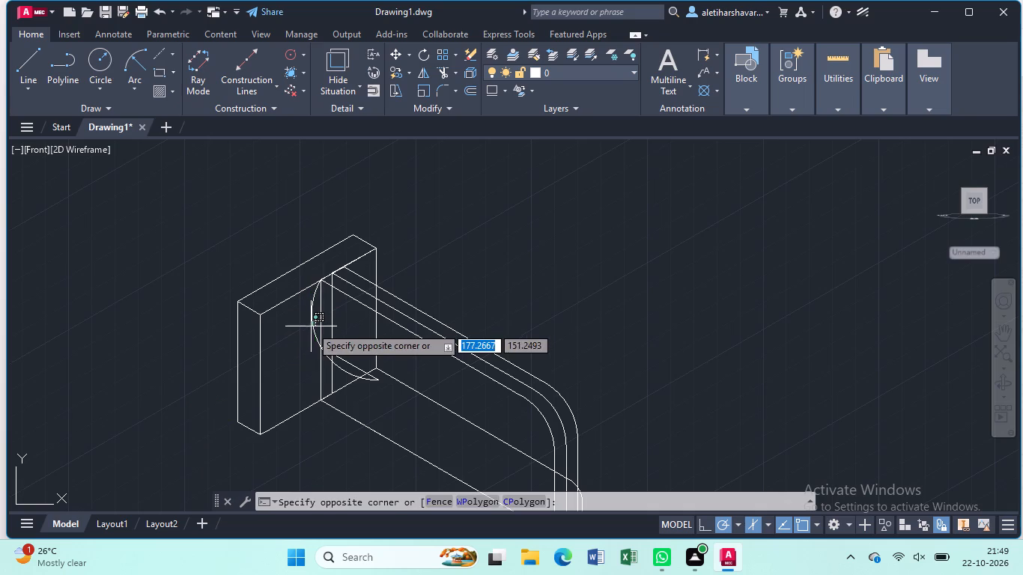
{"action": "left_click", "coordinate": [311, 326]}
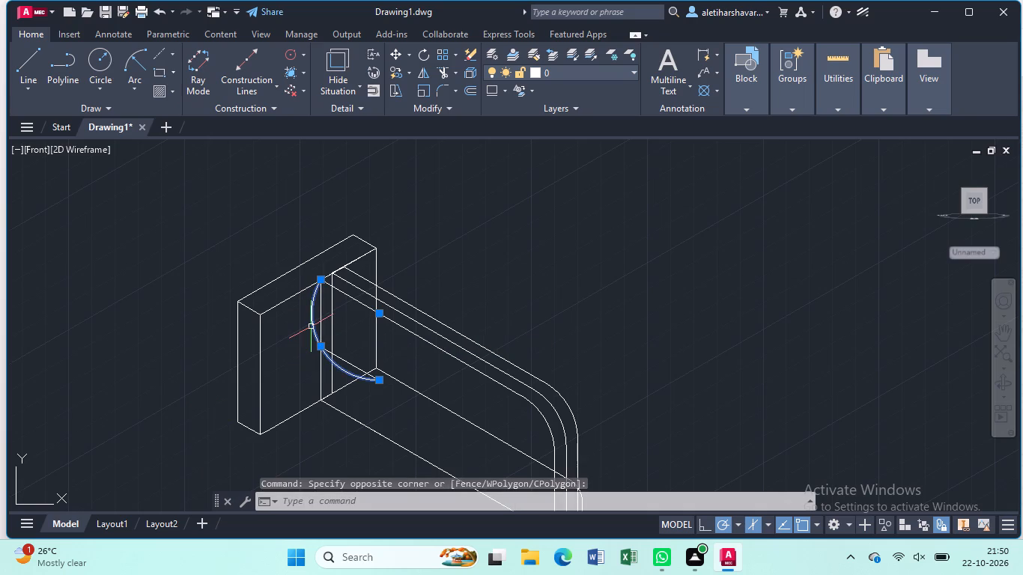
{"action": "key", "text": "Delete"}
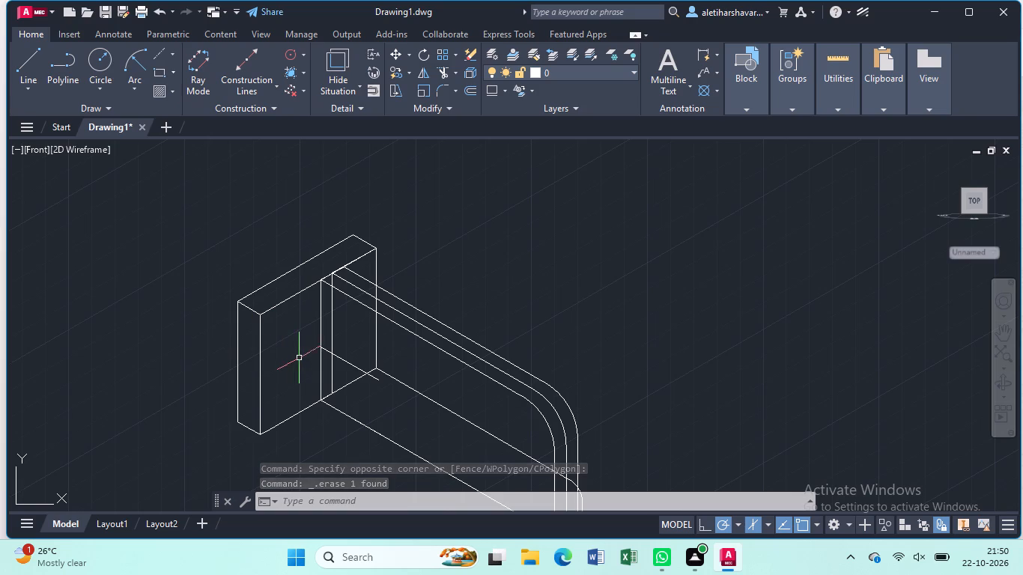
Fillet the 25-unit slanted line and the 25-unit vertical line with radius 25, without placing a dimension.
{"action": "left_click", "coordinate": [442, 91]}
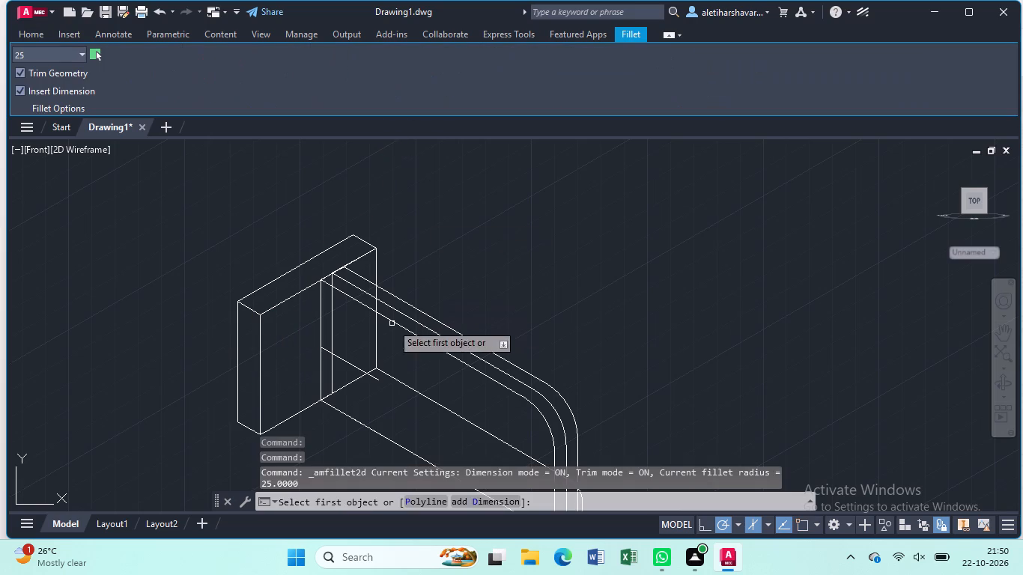
{"action": "left_click", "coordinate": [357, 367]}
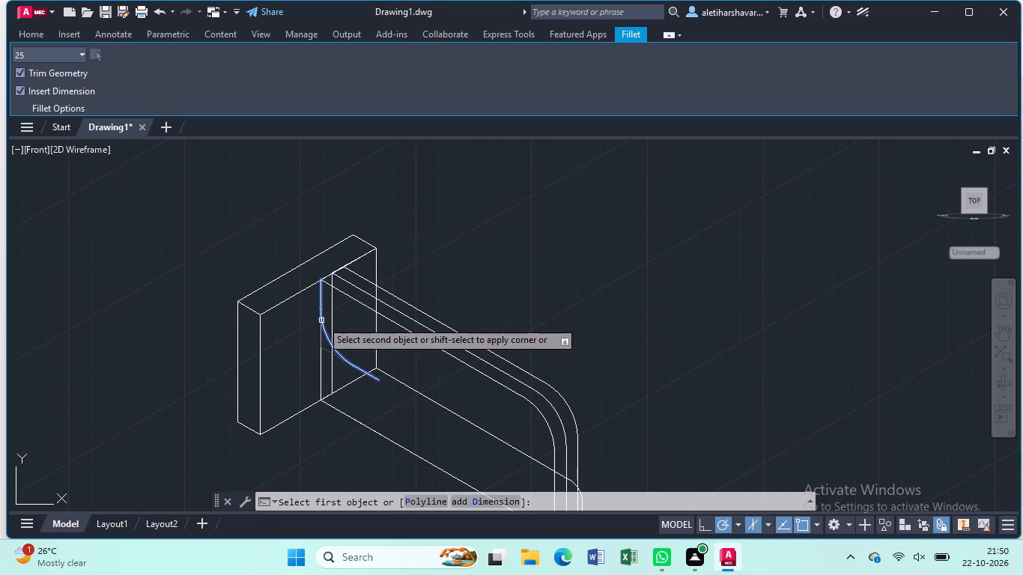
{"action": "left_click", "coordinate": [321, 320]}
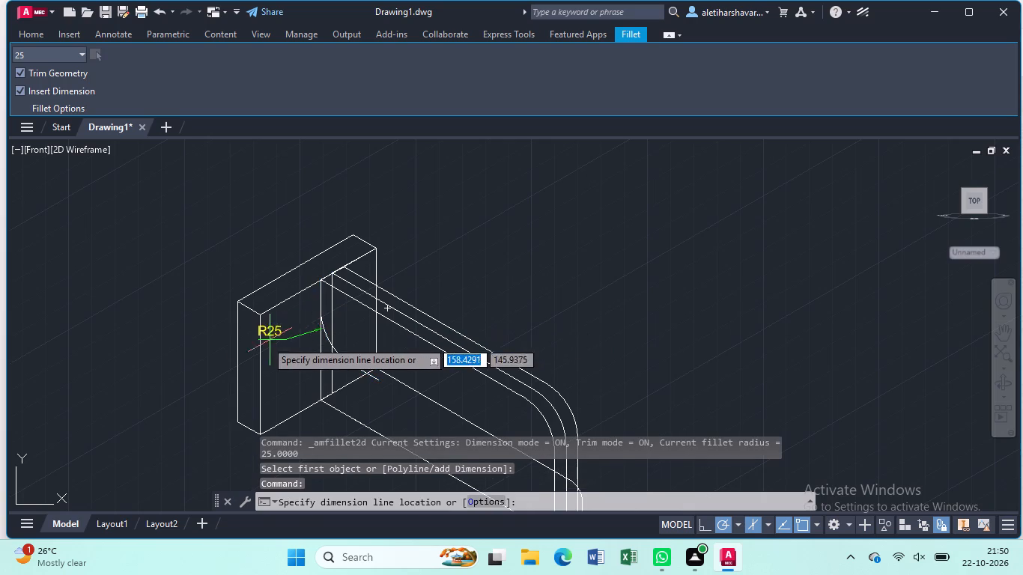
{"action": "key", "text": "Escape"}
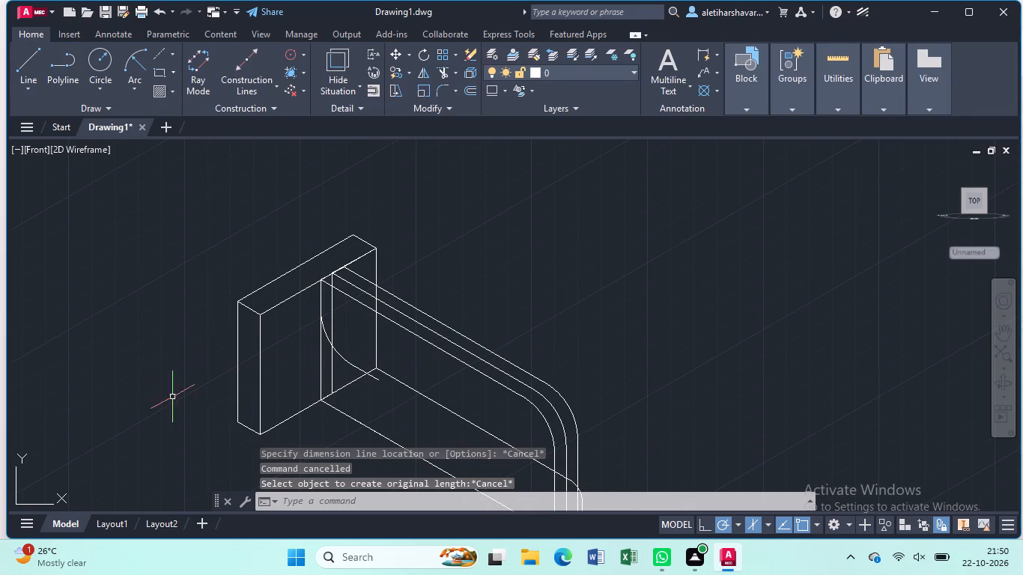
Draw a vertical line about 32 units upward from the free end of the filleted slanted line, crossing the arm's frontmost upper edge.
{"action": "scroll", "coordinate": [284, 335], "scroll_direction": "up", "scroll_amount": 1}
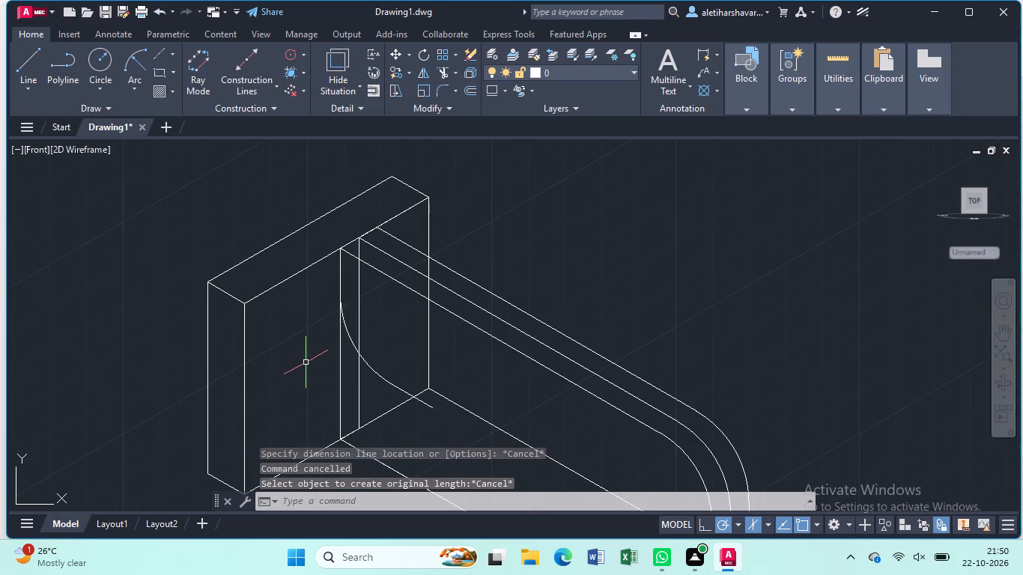
{"action": "middle_click_drag", "start_coordinate": [305, 362], "coordinate": [258, 262]}
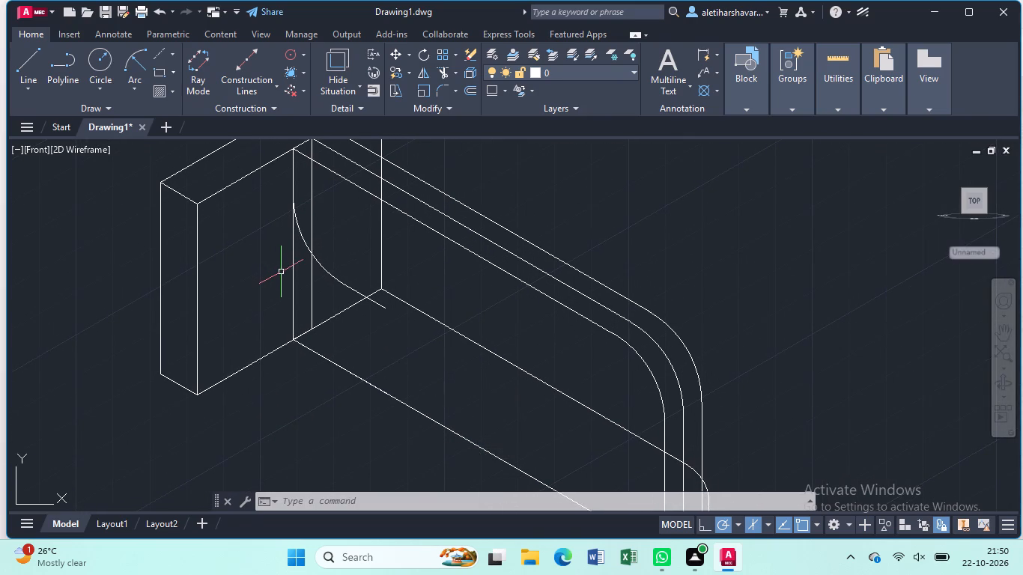
{"action": "key", "text": "l"}
{"action": "key", "text": "Return"}
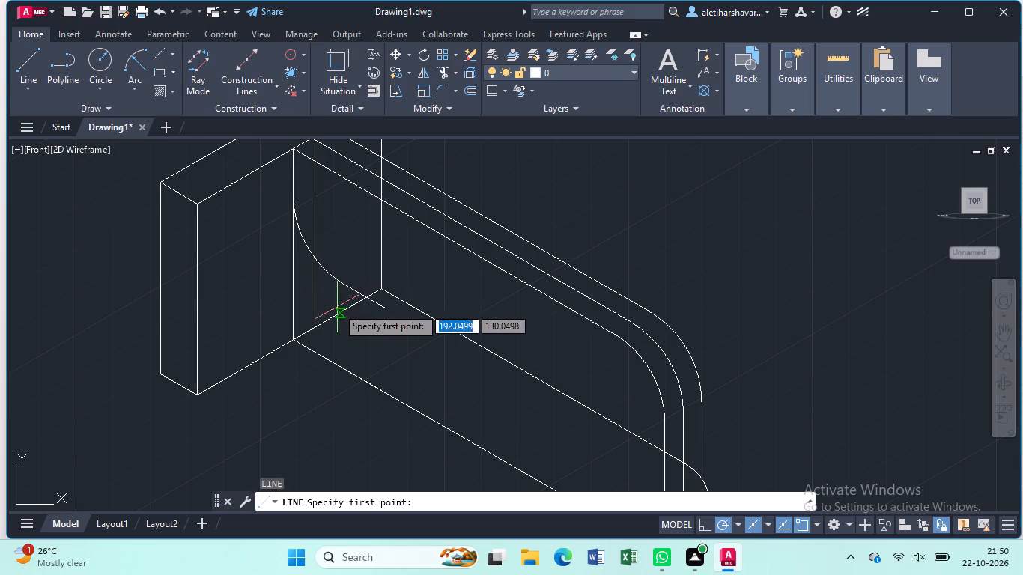
{"action": "left_click", "coordinate": [381, 305]}
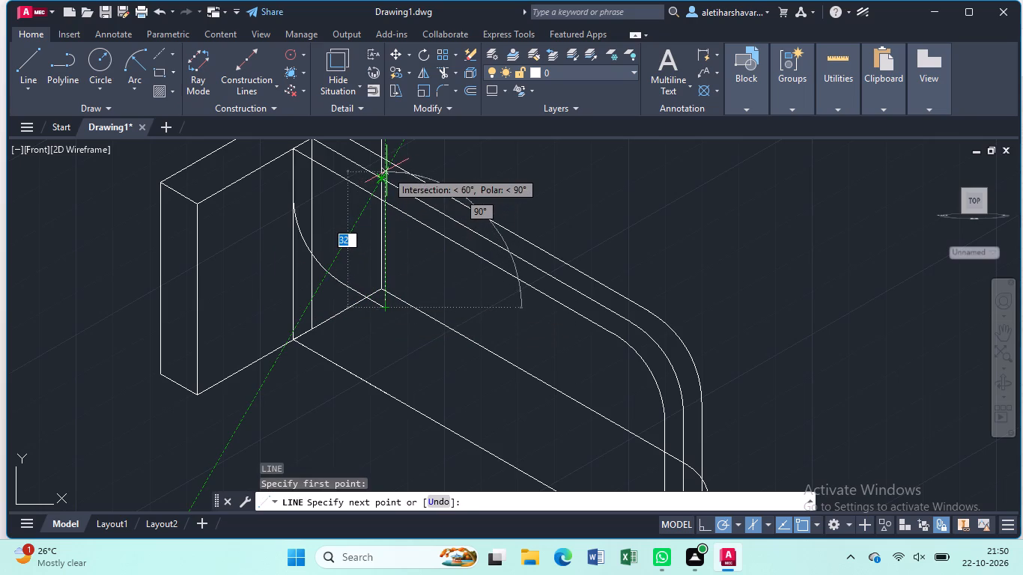
{"action": "left_click", "coordinate": [386, 171]}
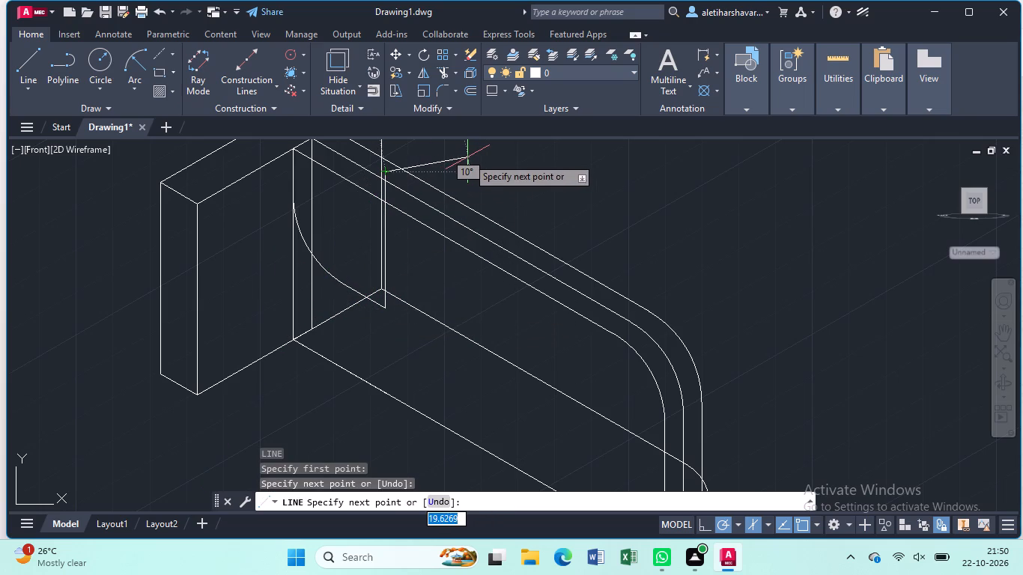
{"action": "key", "text": "Escape"}
Trim the arm's frontmost upper edge back to the new vertical, that vertical's overhang, and the plate edge between the other two arm edges.
{"action": "type", "text": "tr"}
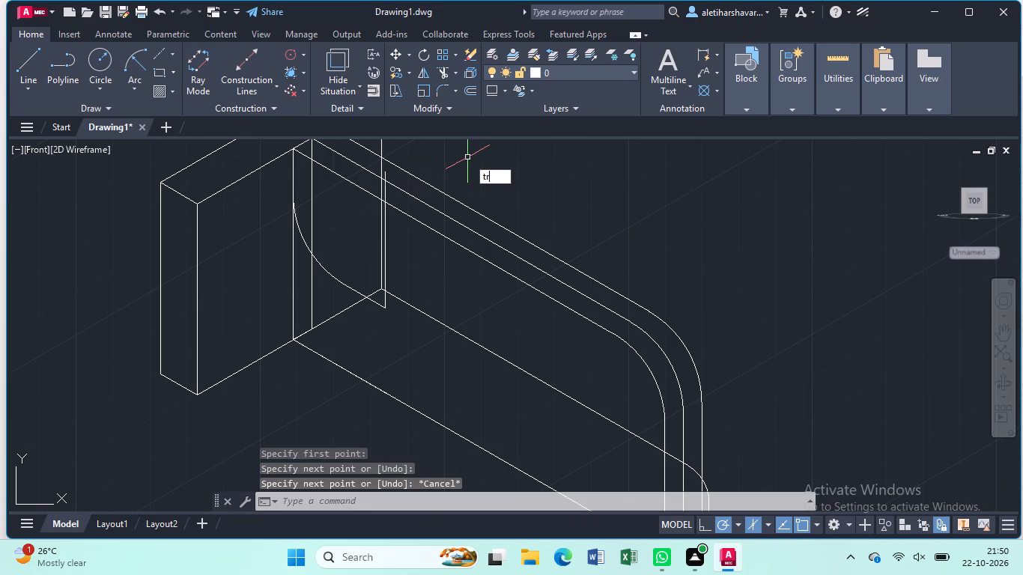
{"action": "key", "text": "Return"}
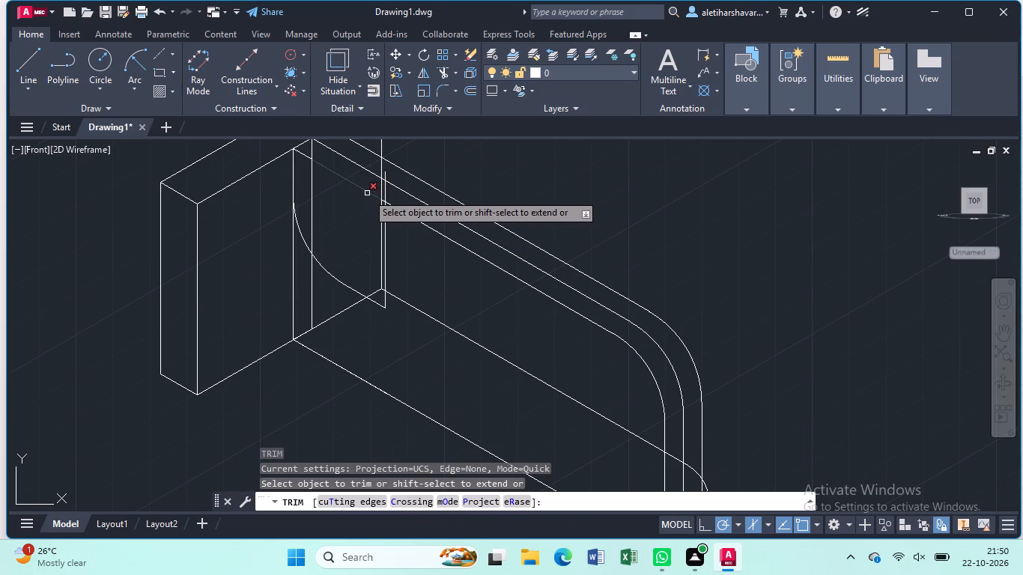
{"action": "left_click", "coordinate": [367, 193]}
{"action": "left_click", "coordinate": [302, 155]}
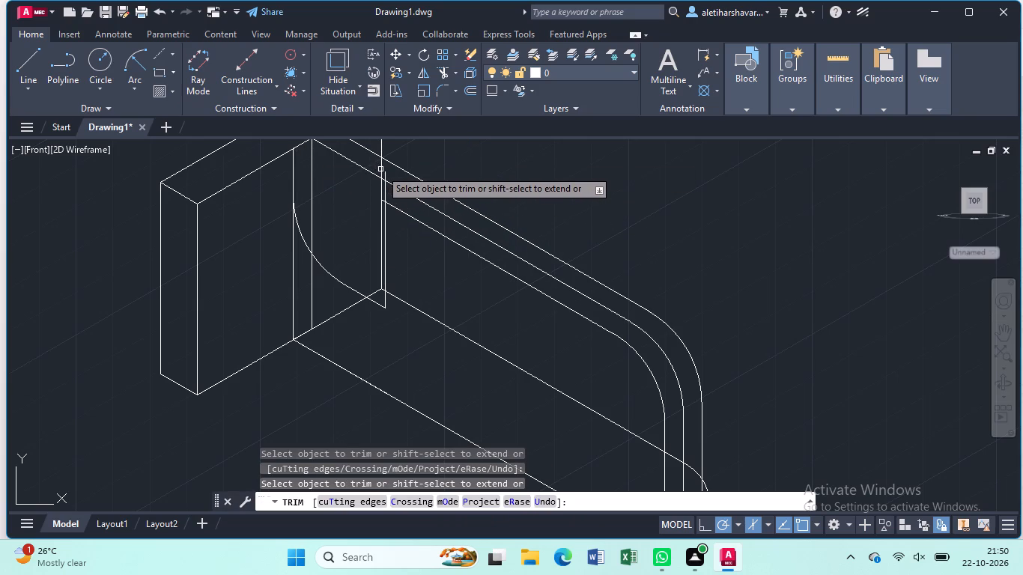
{"action": "left_click", "coordinate": [381, 169]}
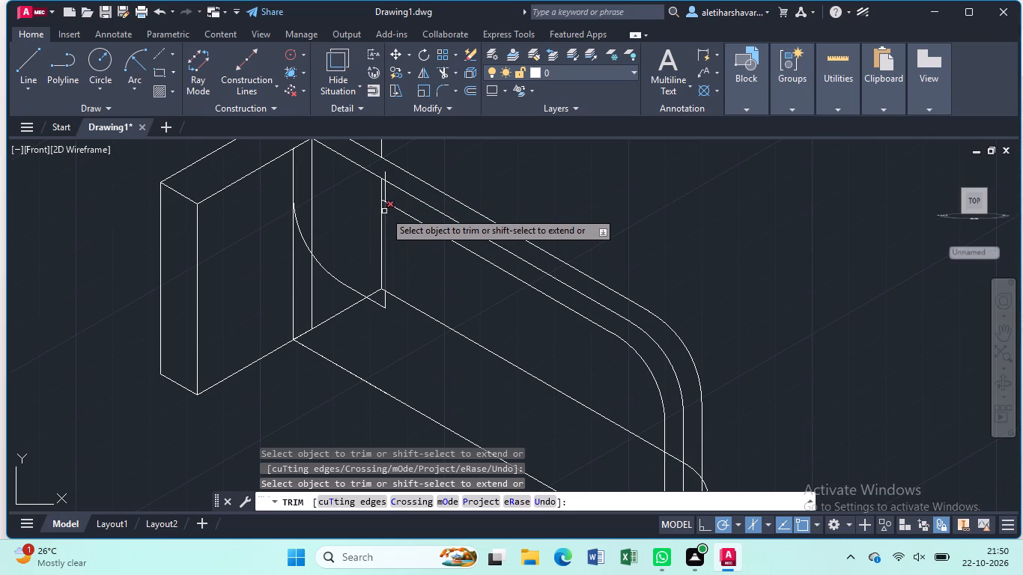
{"action": "left_click", "coordinate": [386, 195]}
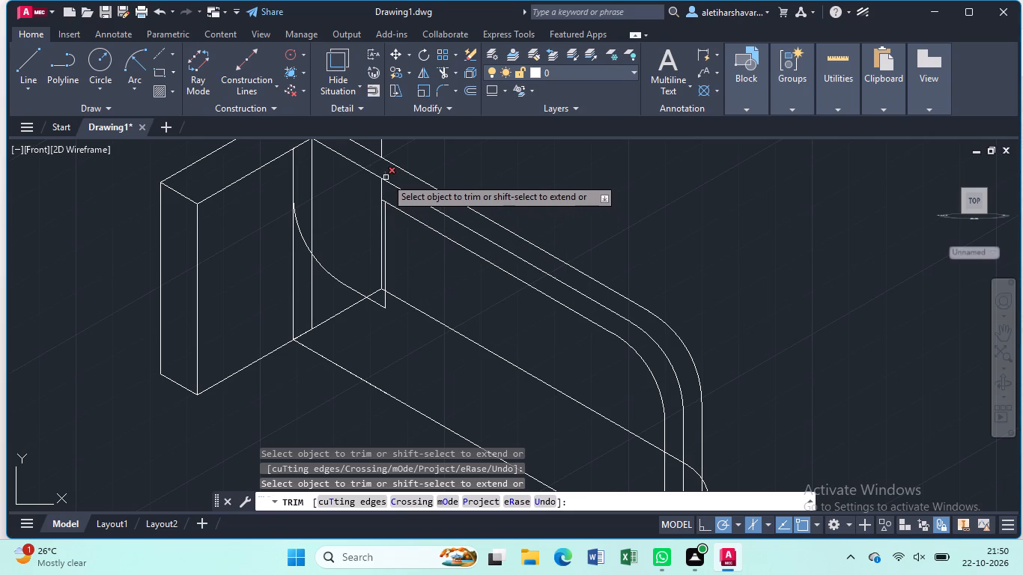
{"action": "left_click", "coordinate": [386, 177]}
{"action": "scroll", "coordinate": [394, 200], "scroll_direction": "up", "scroll_amount": 3}
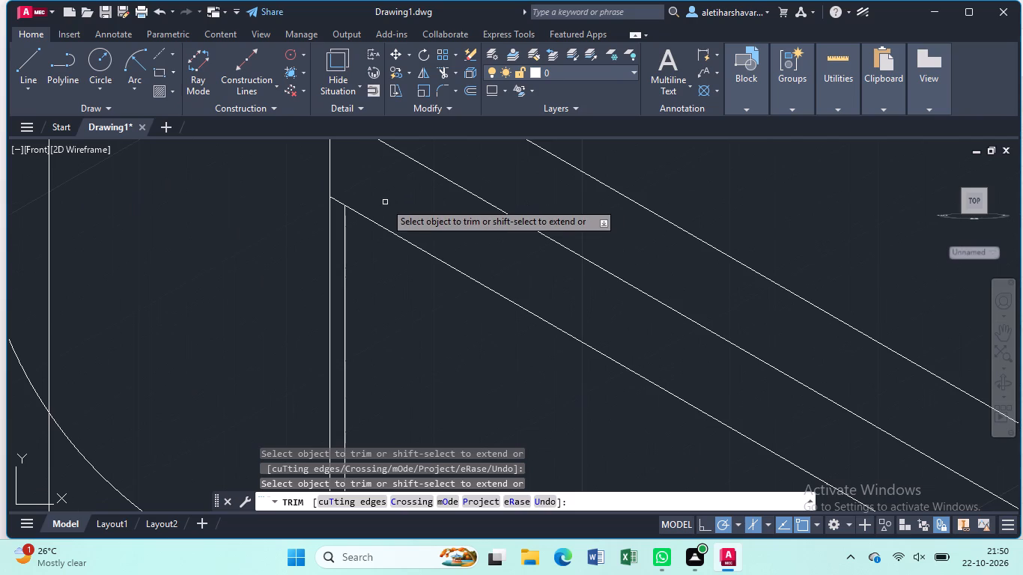
{"action": "left_click", "coordinate": [340, 204]}
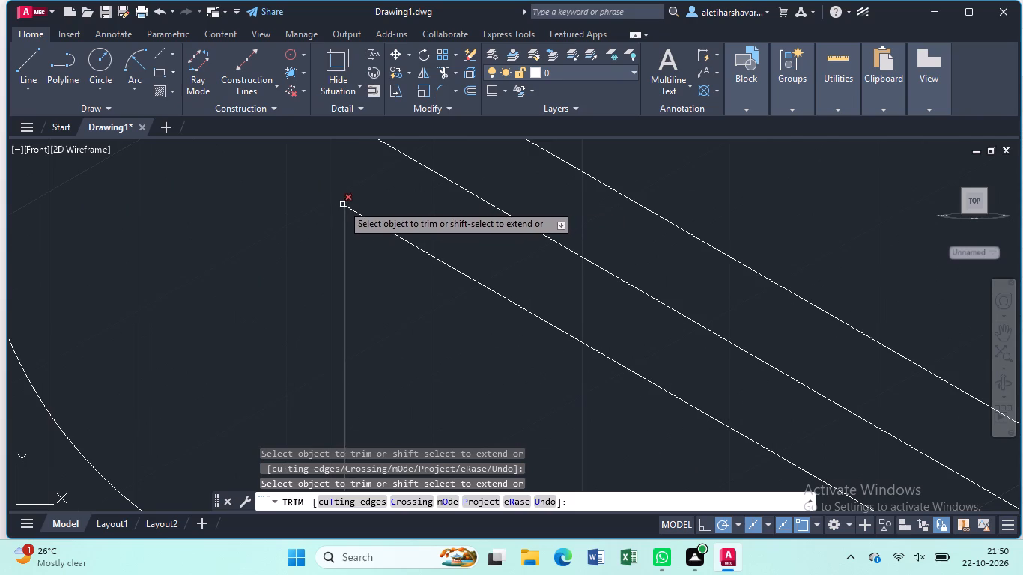
{"action": "key", "text": "Escape"}
Move the arm's frontmost upper edge, with its bend arc and vertical, 25 units straight down to the filleted slanted line's free end.
{"action": "scroll", "coordinate": [344, 212], "scroll_direction": "down", "scroll_amount": 2}
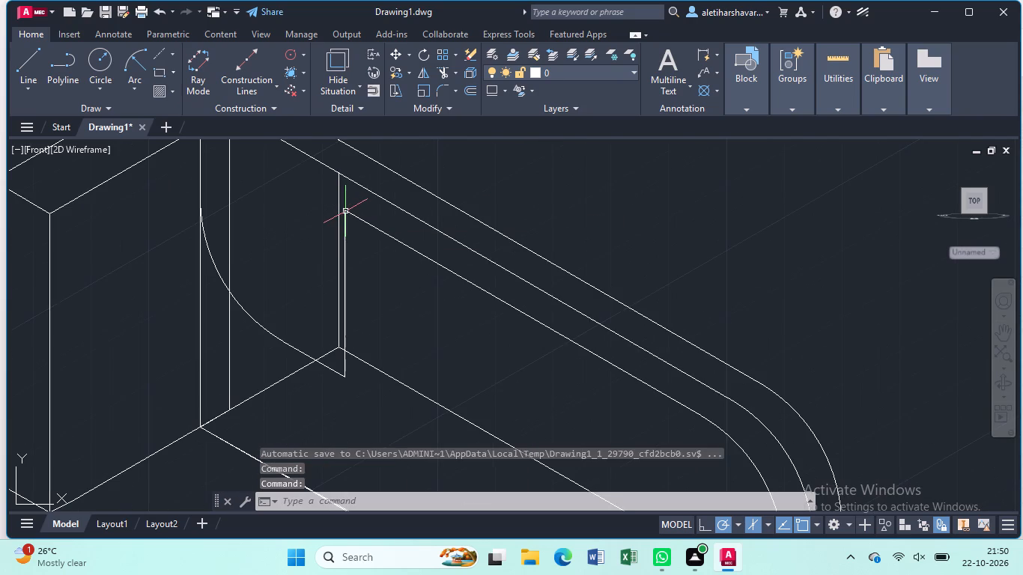
{"action": "type", "text": "mo"}
{"action": "left_click", "coordinate": [385, 251]}
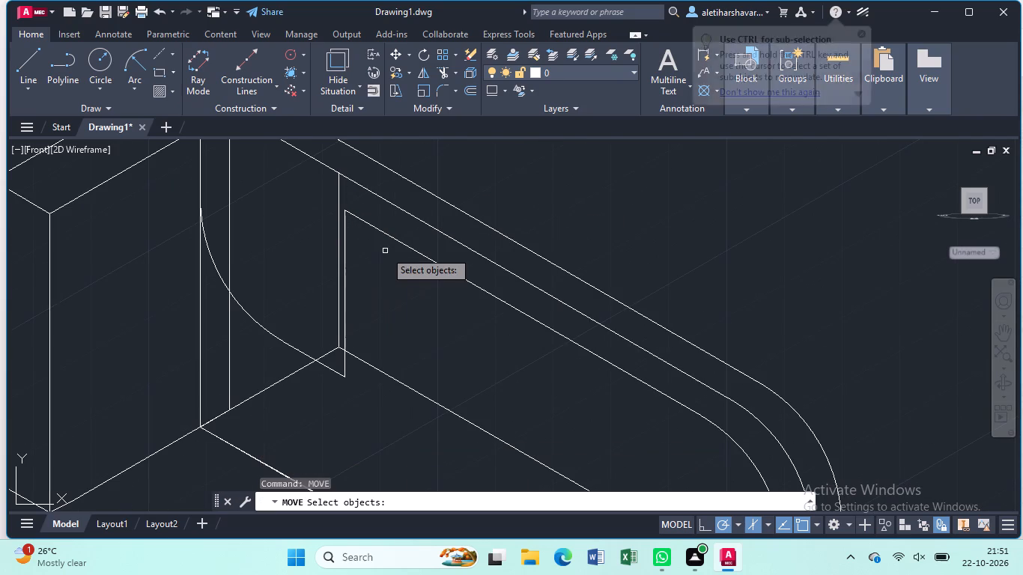
{"action": "left_click", "coordinate": [383, 234]}
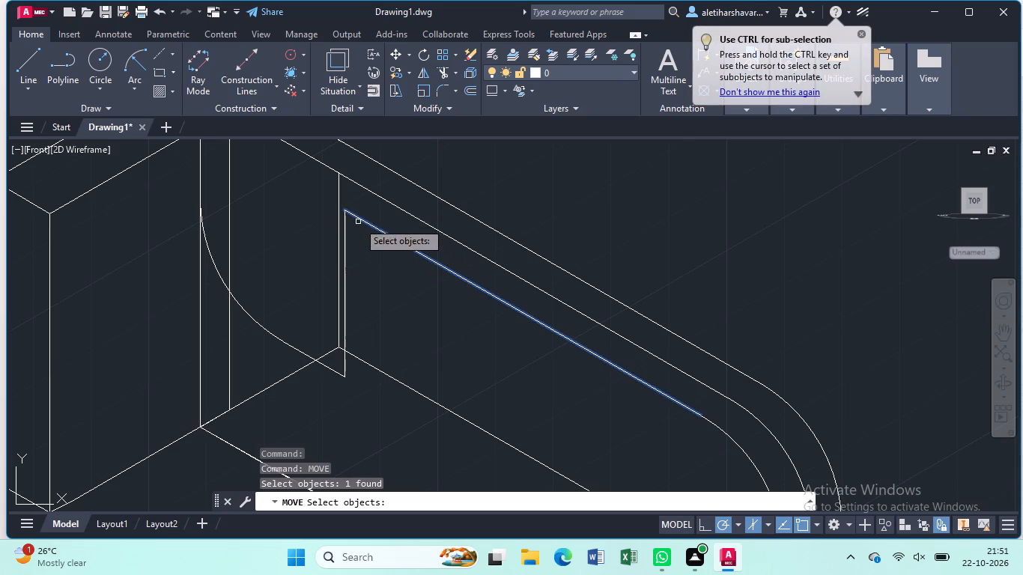
{"action": "scroll", "coordinate": [702, 423], "scroll_direction": "down", "scroll_amount": 2}
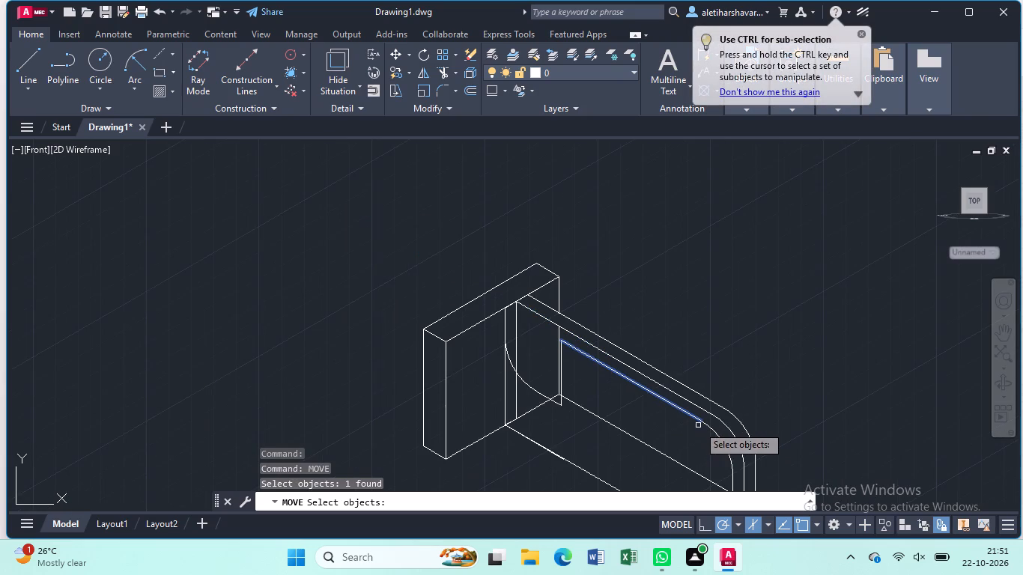
{"action": "middle_click_drag", "start_coordinate": [696, 436], "coordinate": [595, 300]}
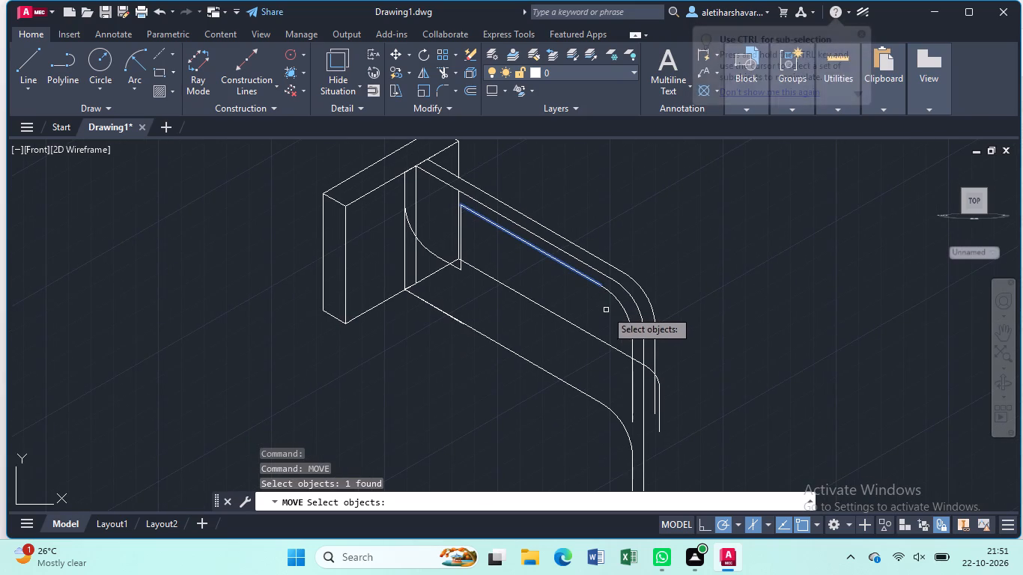
{"action": "left_click", "coordinate": [618, 302]}
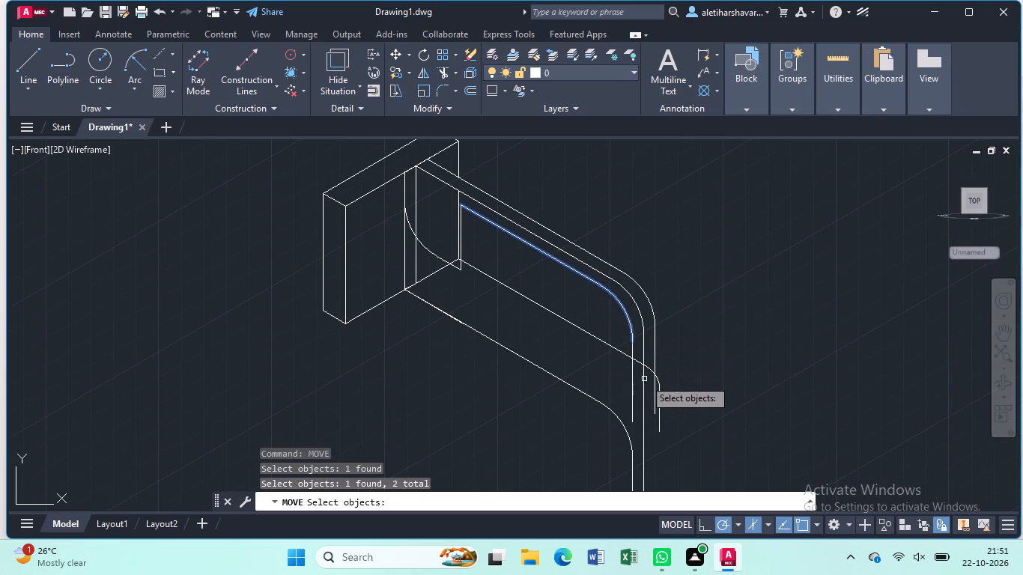
{"action": "left_click", "coordinate": [631, 379]}
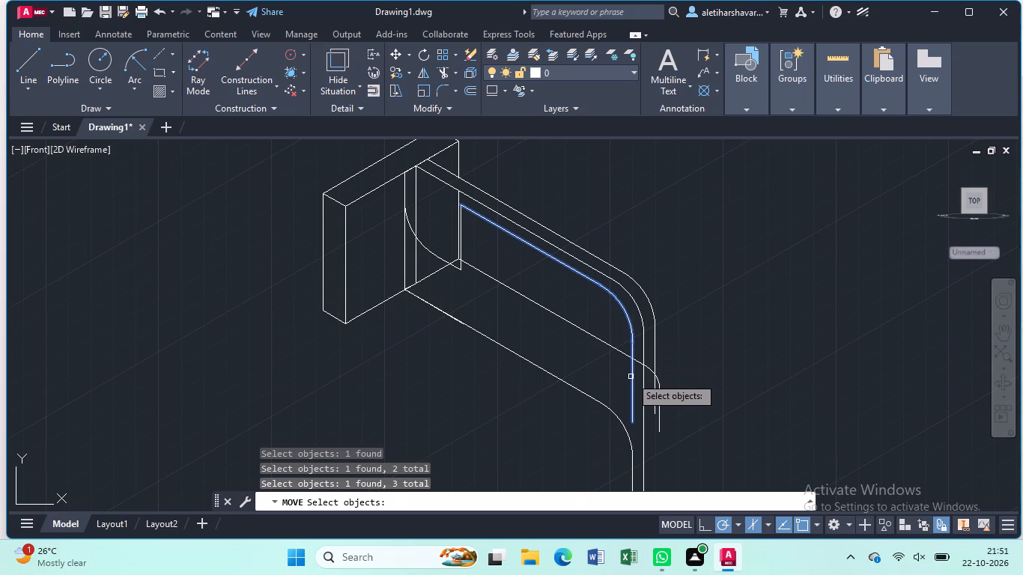
{"action": "key", "text": "Return"}
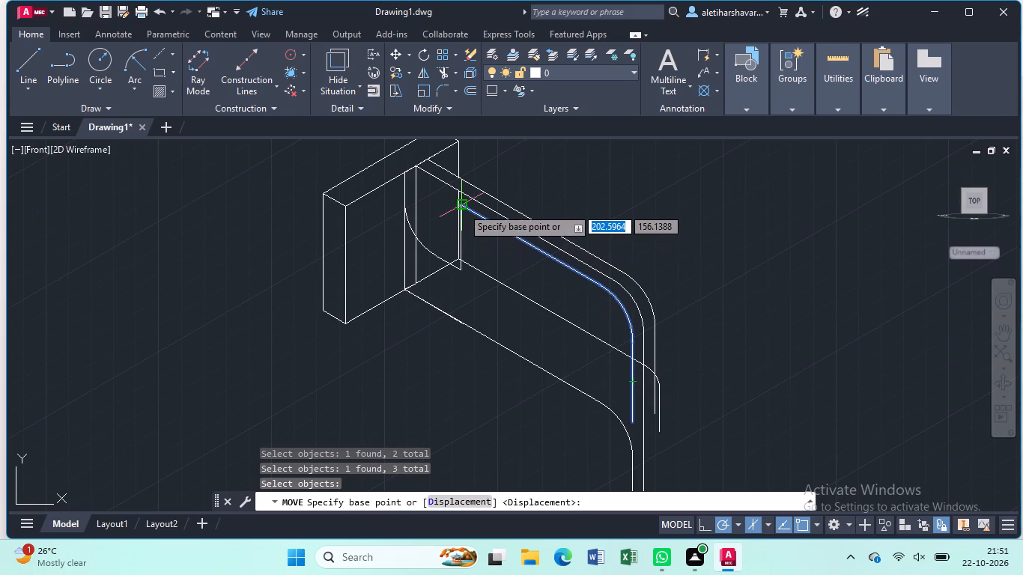
{"action": "scroll", "coordinate": [460, 207], "scroll_direction": "up", "scroll_amount": 2}
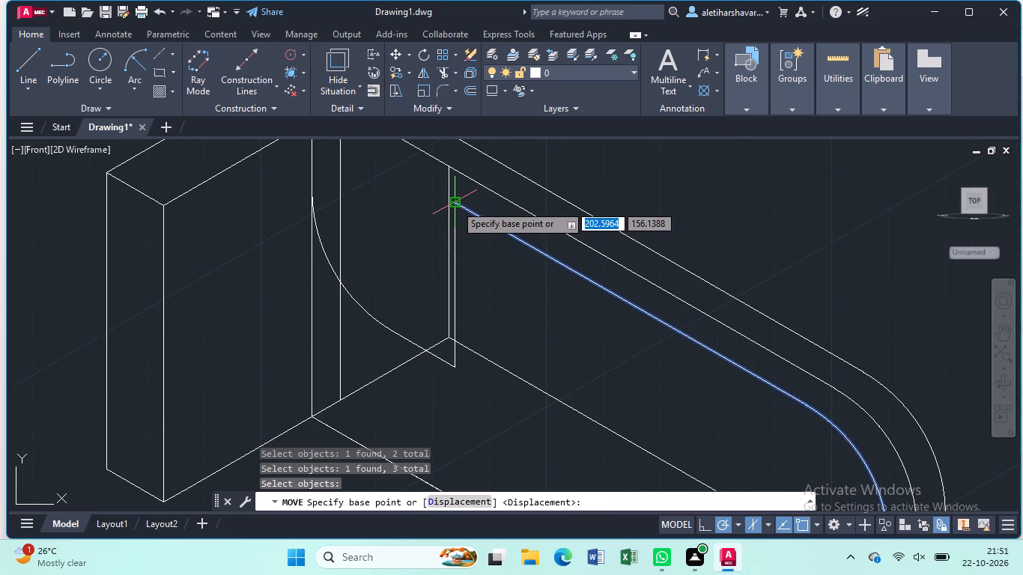
{"action": "left_click_drag", "start_coordinate": [455, 204], "coordinate": [457, 211]}
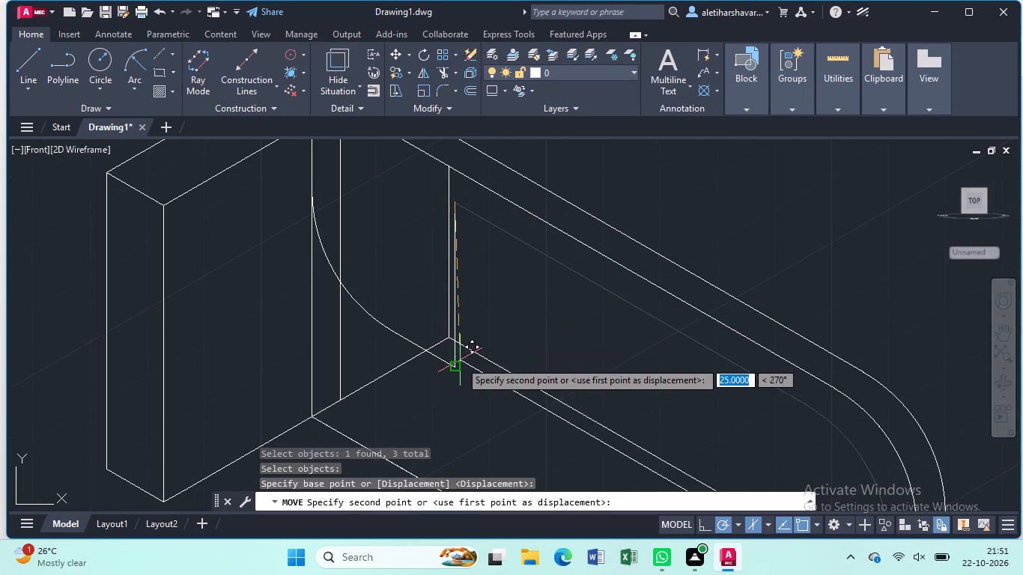
{"action": "left_click", "coordinate": [456, 363]}
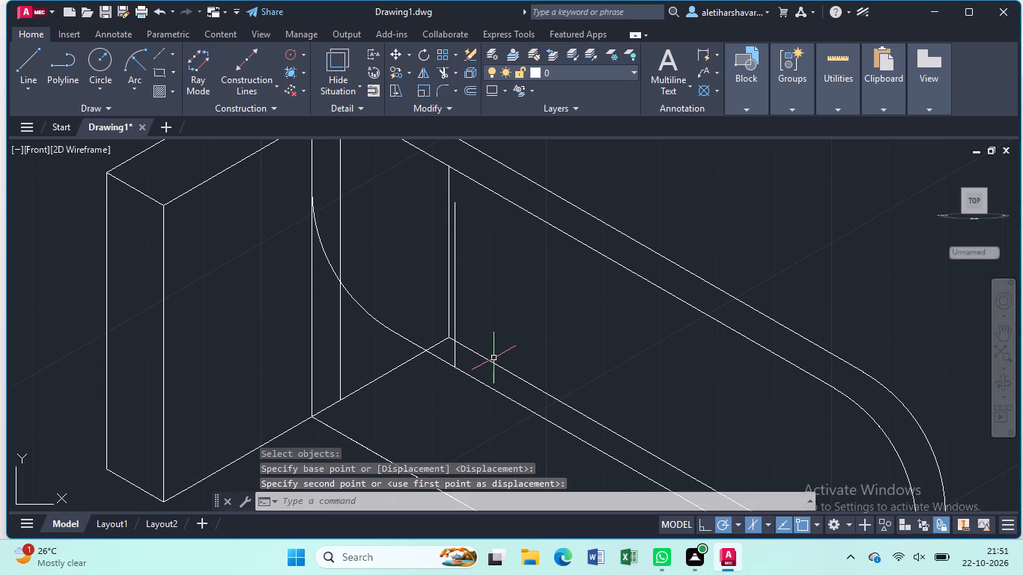
Erase the leftover trimmed vertical line standing at the filleted slanted line's free end.
{"action": "left_click", "coordinate": [454, 269]}
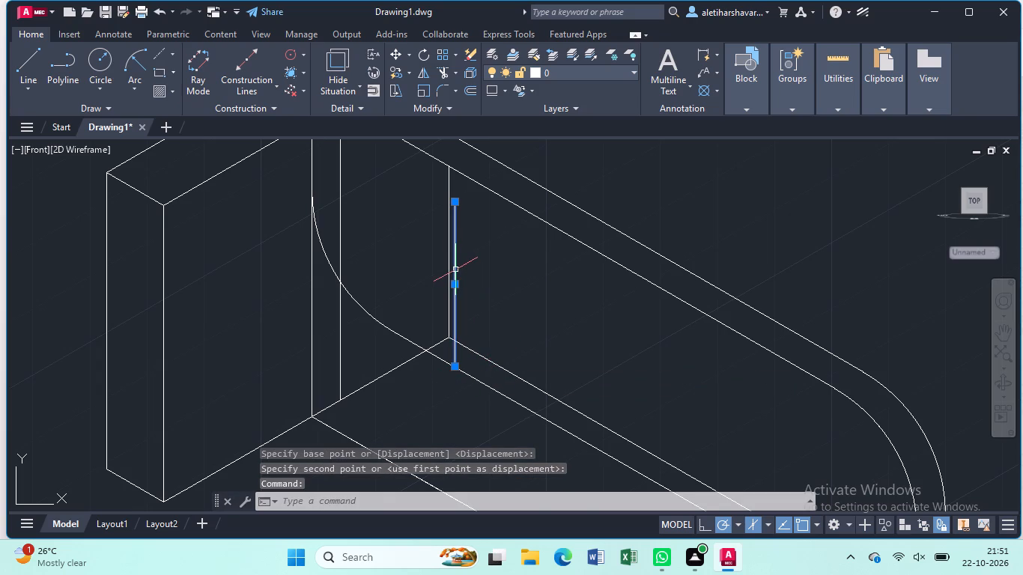
{"action": "key", "text": "Delete"}
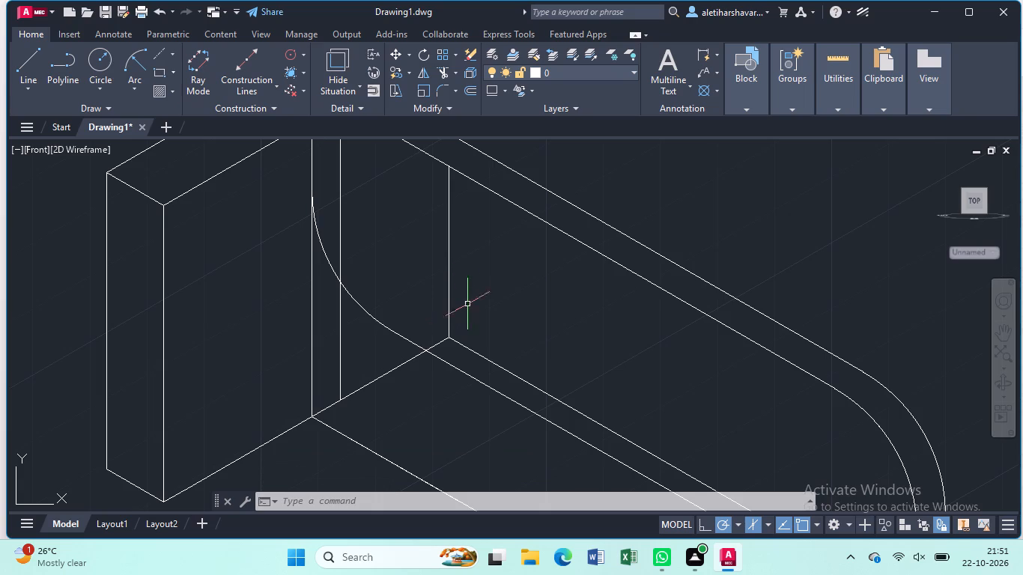
Erase the vertical line and the bend arc at the outer end of the moved edge, keeping its slanted line.
{"action": "scroll", "coordinate": [526, 466], "scroll_direction": "down", "scroll_amount": 1}
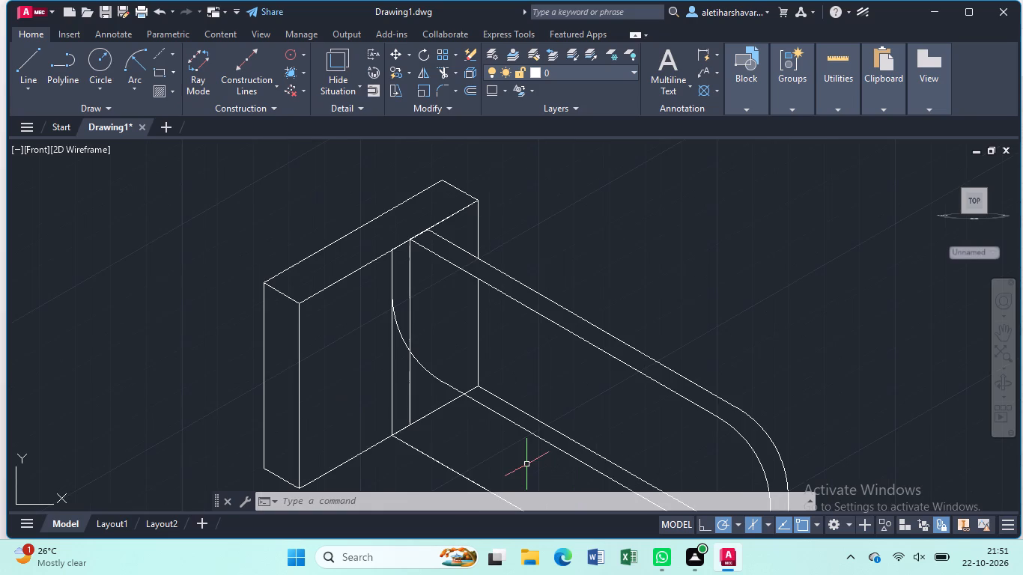
{"action": "middle_click_drag", "start_coordinate": [526, 464], "coordinate": [464, 262]}
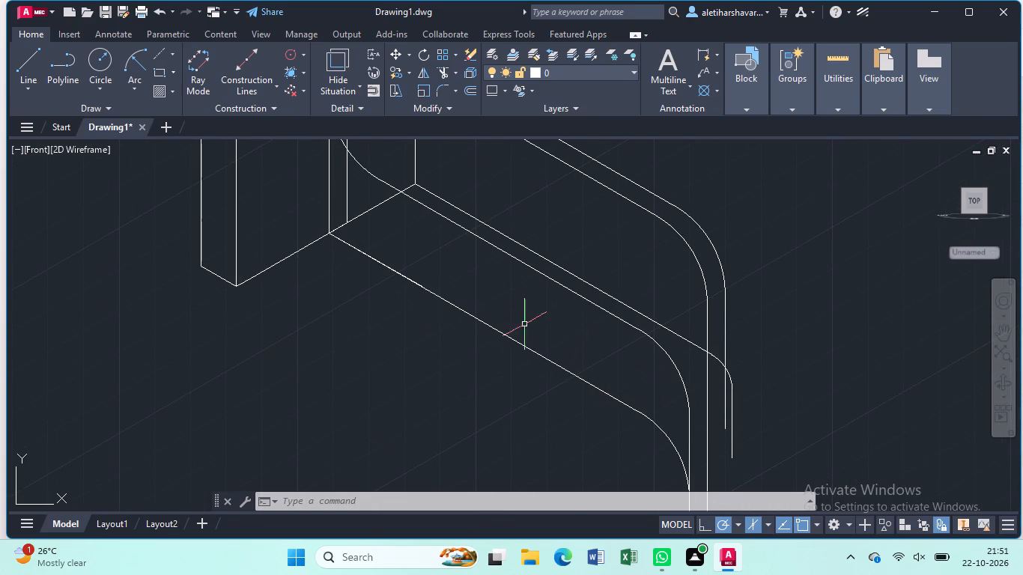
{"action": "scroll", "coordinate": [476, 267], "scroll_direction": "down", "scroll_amount": 1}
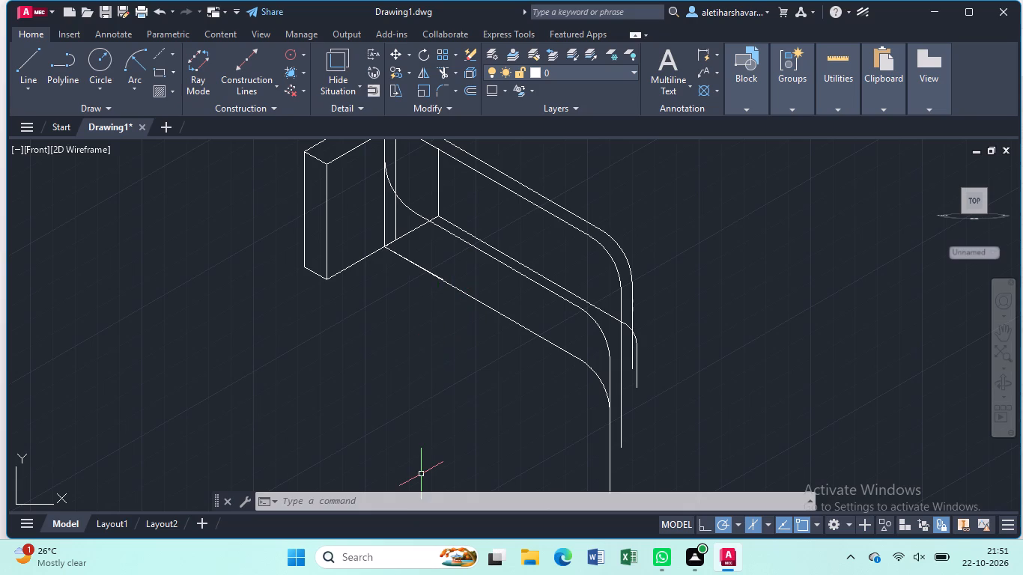
{"action": "left_click", "coordinate": [610, 365]}
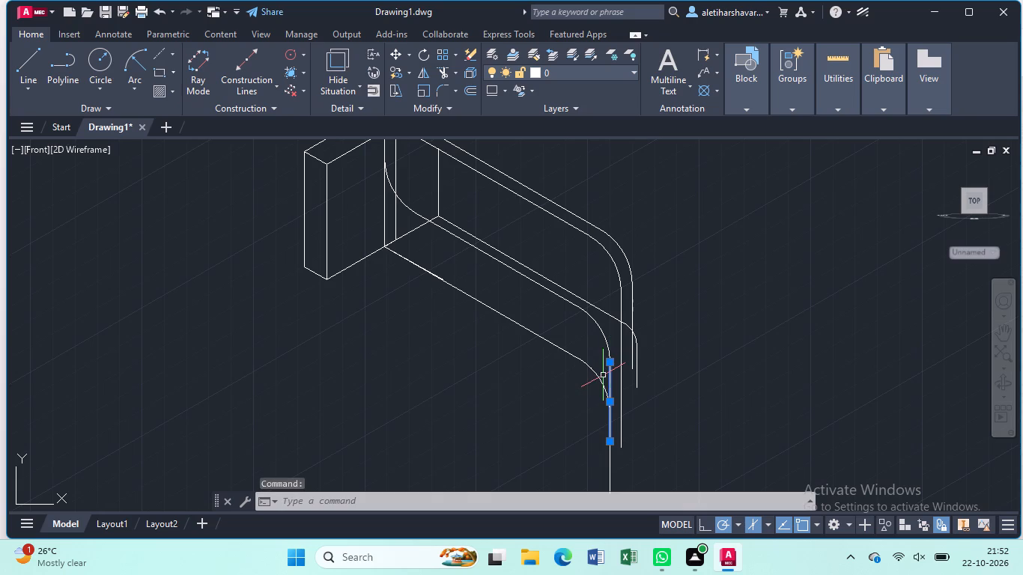
{"action": "key", "text": "Delete"}
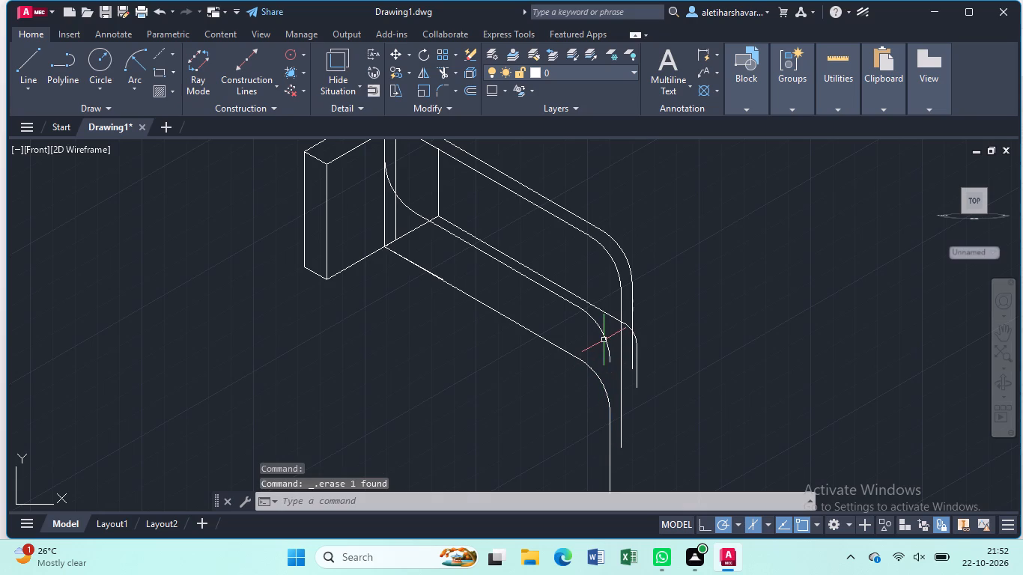
{"action": "left_click", "coordinate": [605, 339]}
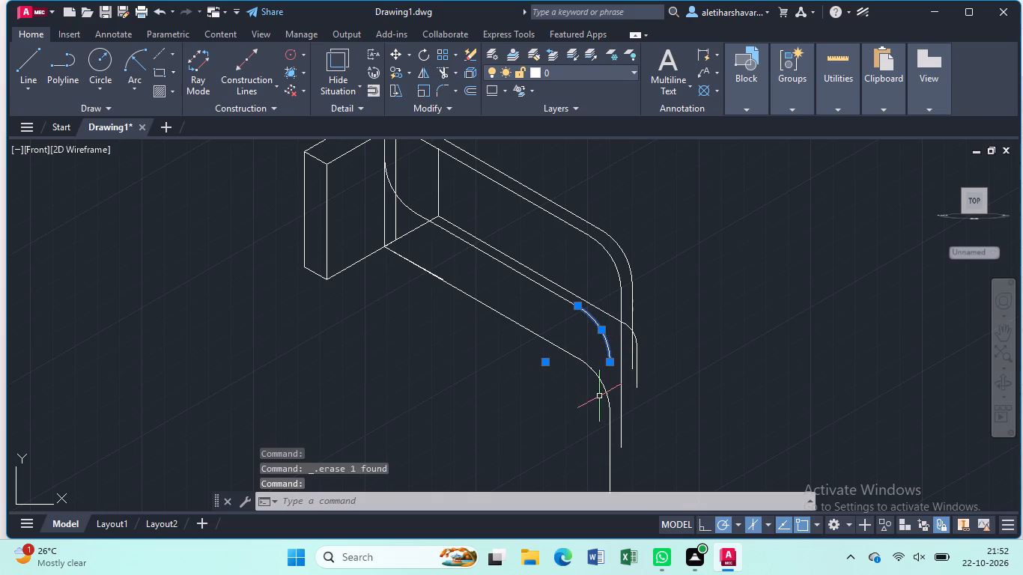
{"action": "key", "text": "Delete"}
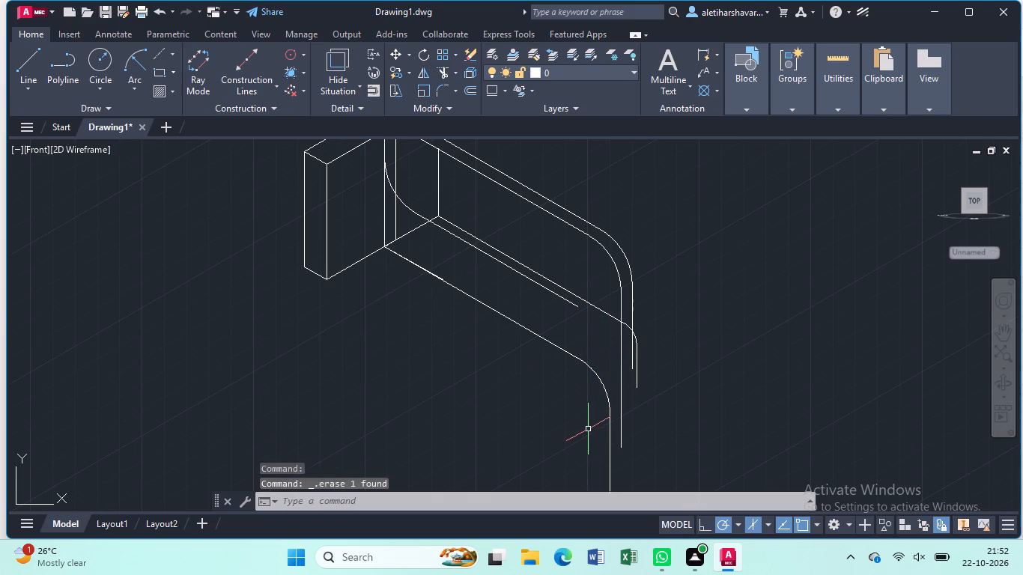
Draw a 10-unit vertical line downward from the outer end of the moved slanted line.
{"action": "key", "text": "l"}
{"action": "key", "text": "Return"}
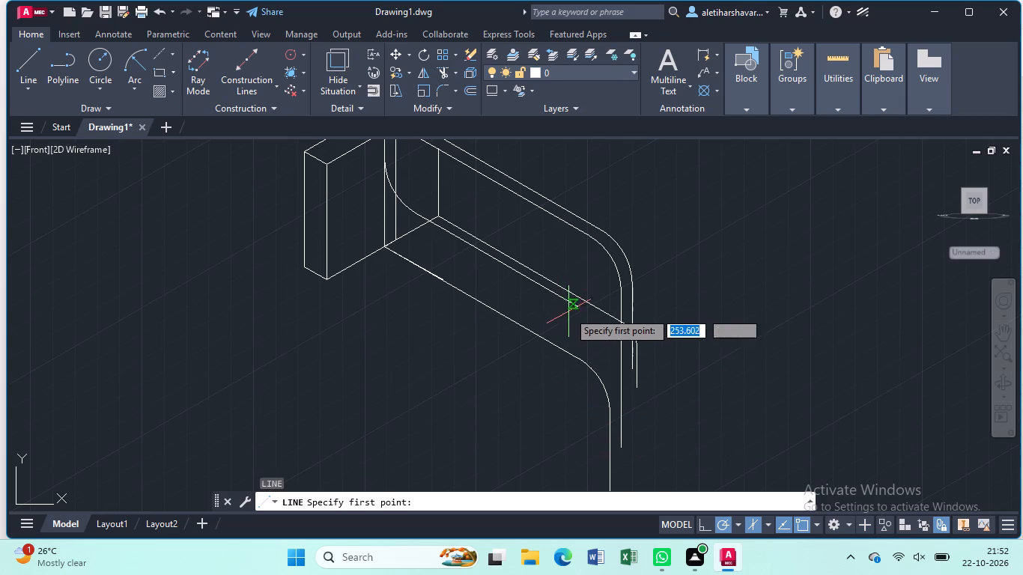
{"action": "left_click", "coordinate": [574, 307]}
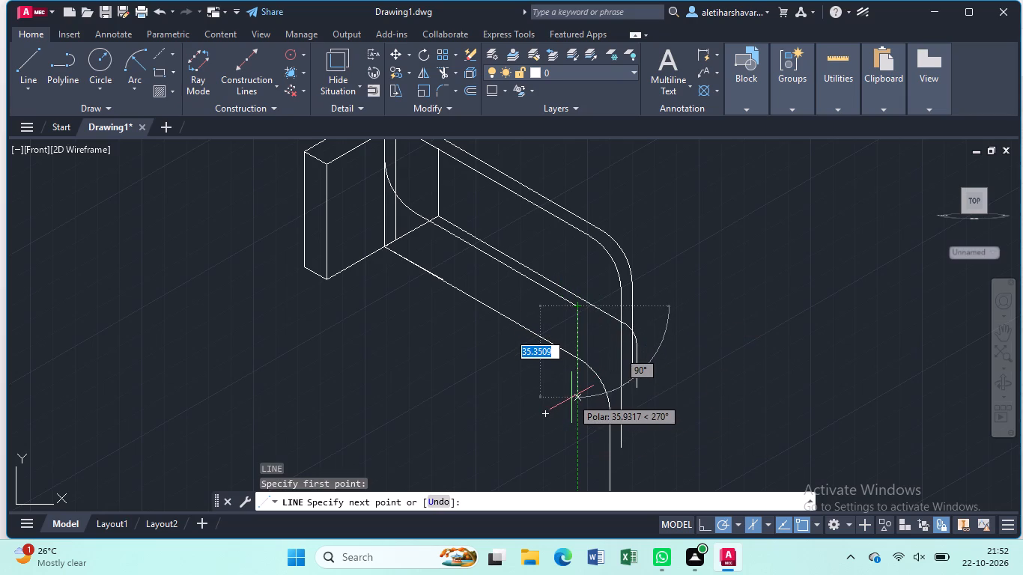
{"action": "key", "text": "1"}
{"action": "key", "text": "0"}
{"action": "key", "text": "Return"}
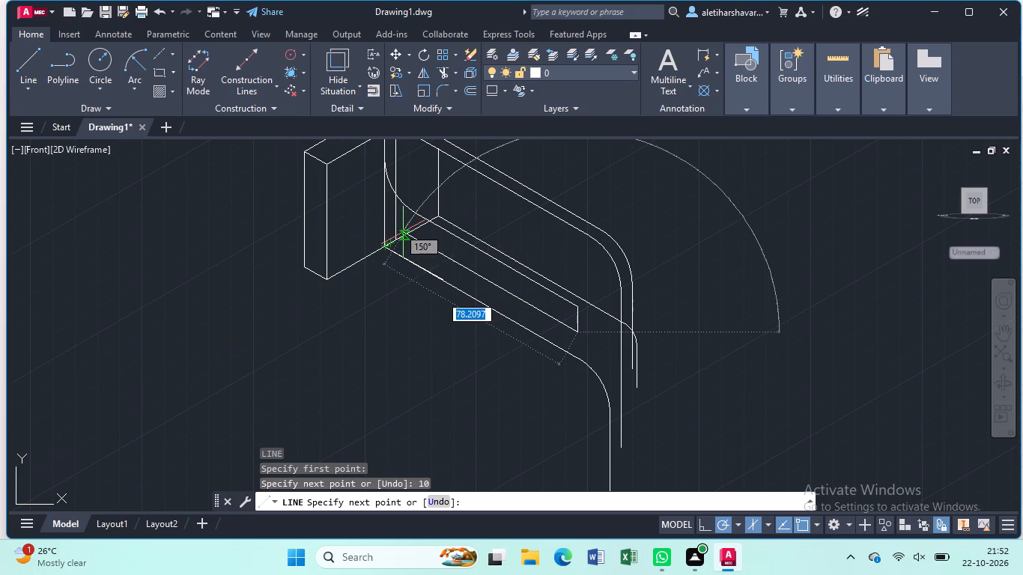
{"action": "key", "text": "Escape"}
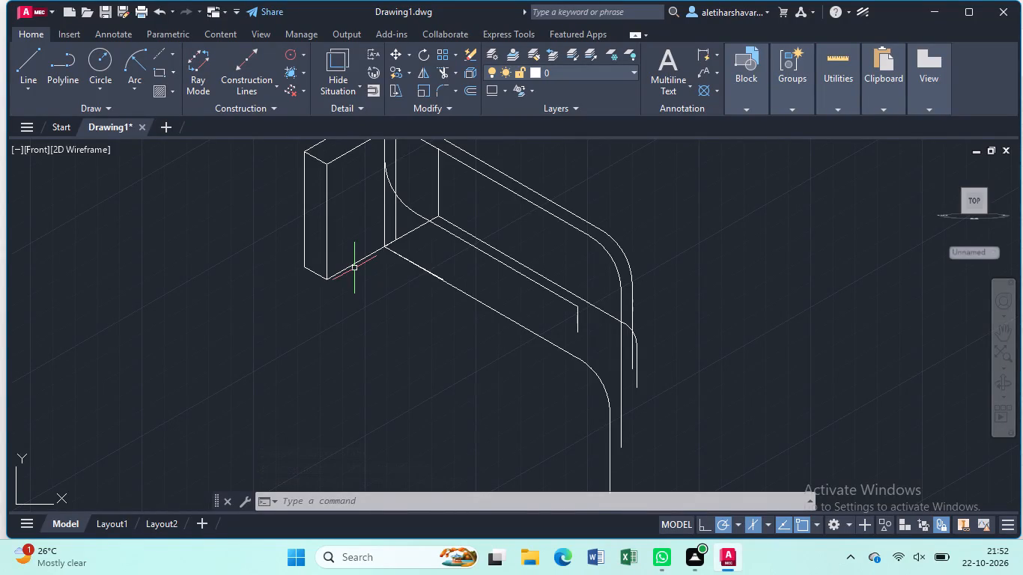
Draw a 10-unit line upward from the arm's lower front corner at the plate, continuing with a short slanted line across the plate's face.
{"action": "scroll", "coordinate": [400, 180], "scroll_direction": "up", "scroll_amount": 1}
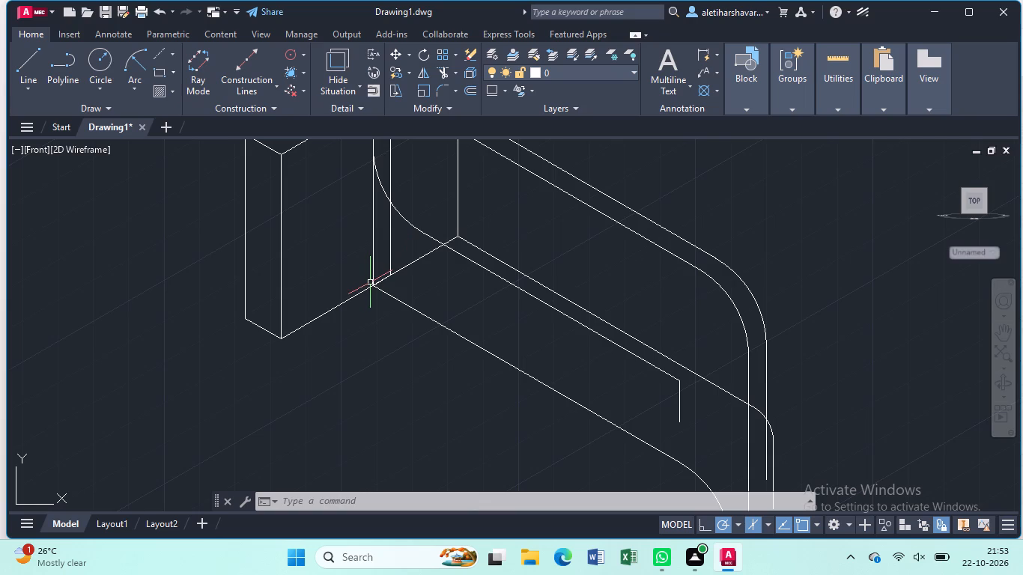
{"action": "left_click", "coordinate": [371, 276]}
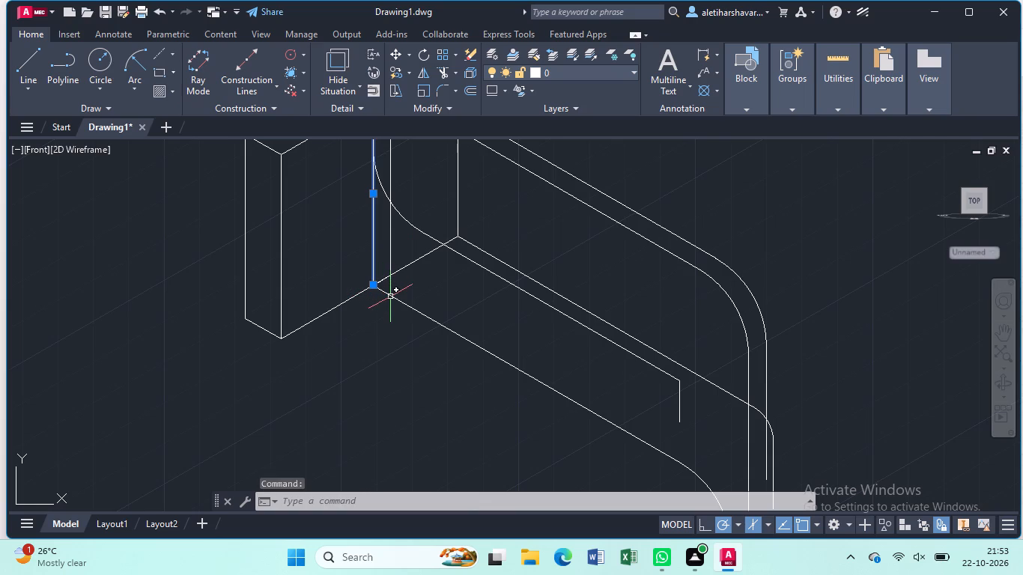
{"action": "key", "text": "Escape"}
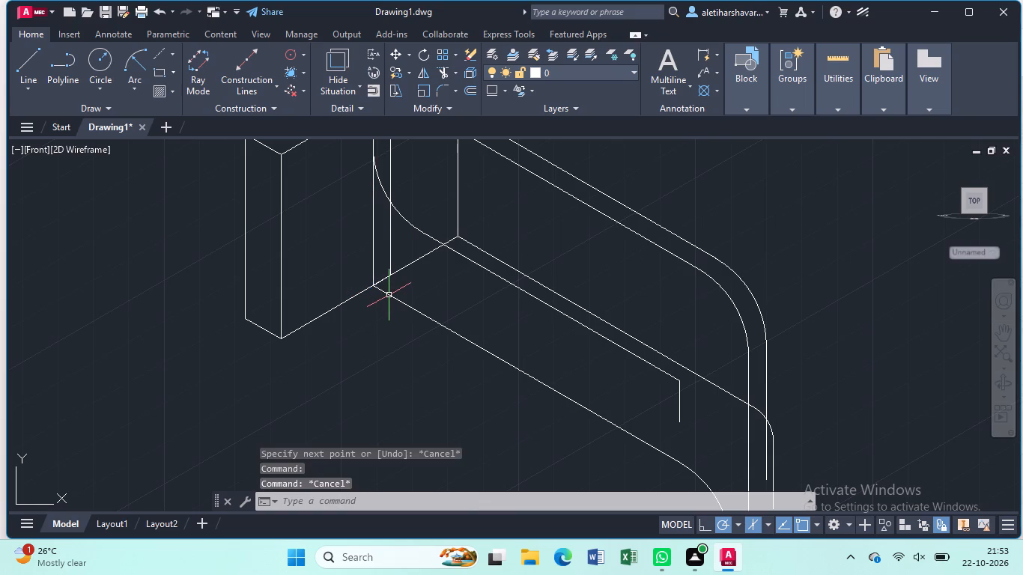
{"action": "key", "text": "l"}
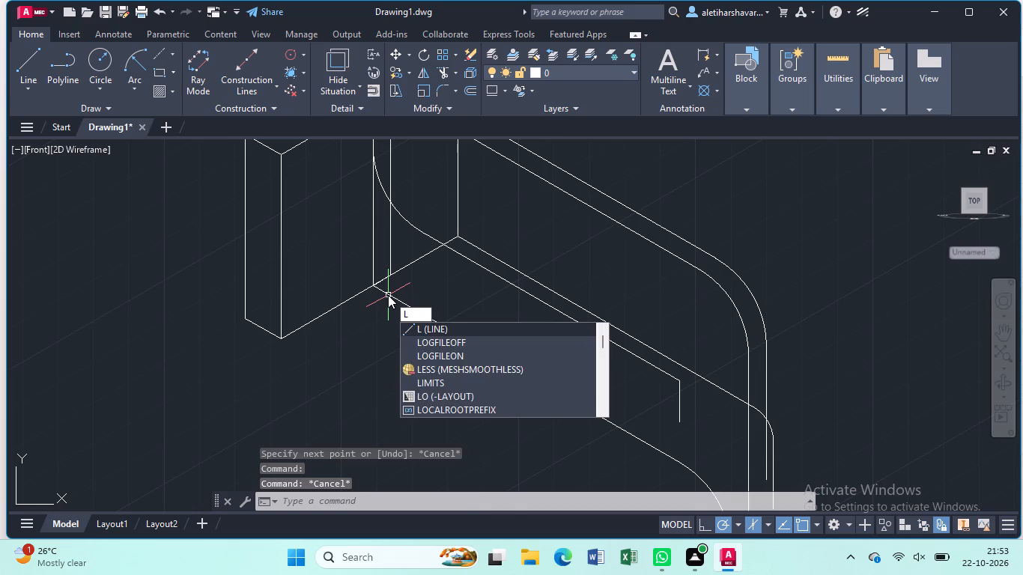
{"action": "key", "text": "Return"}
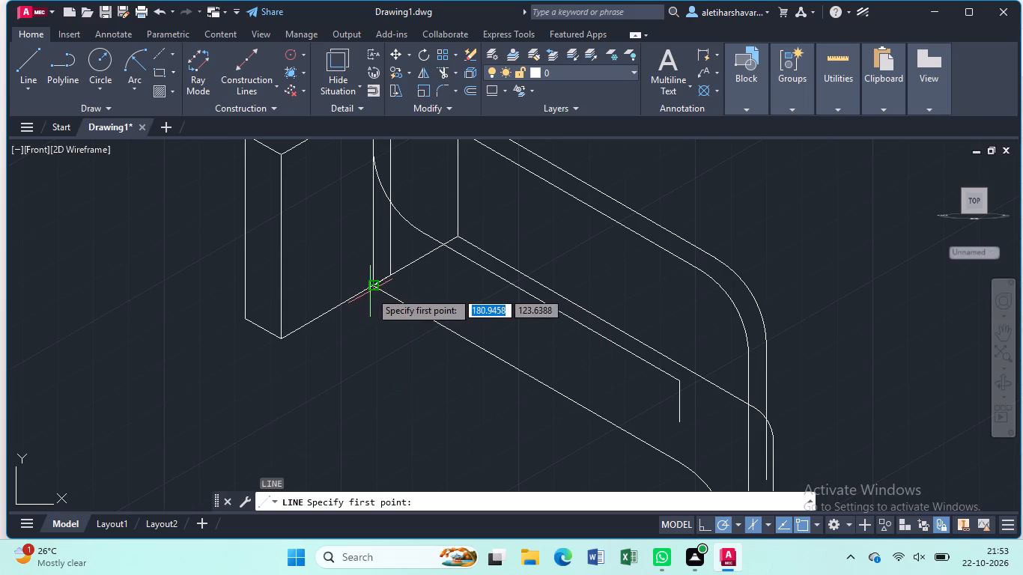
{"action": "left_click", "coordinate": [372, 288]}
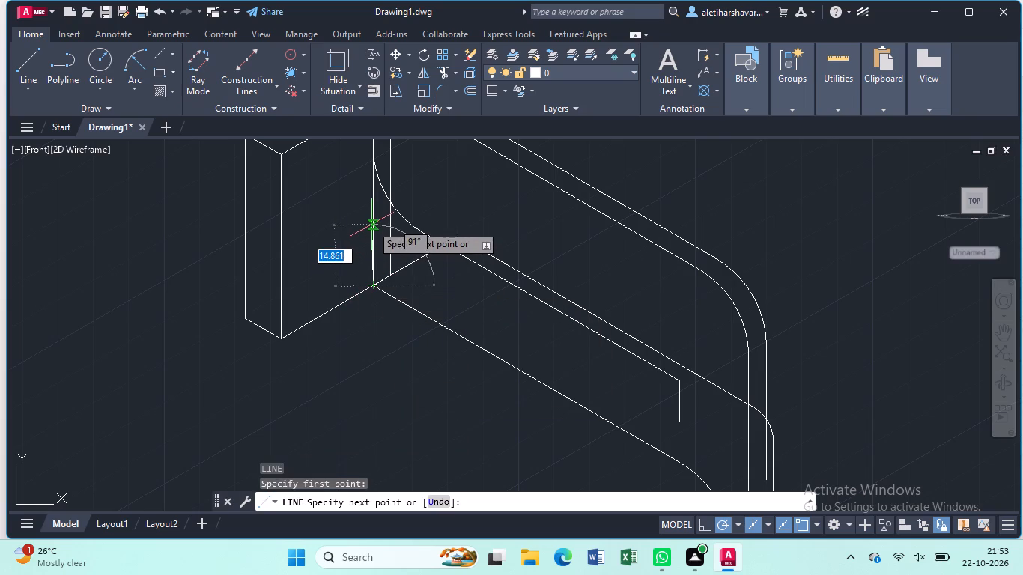
{"action": "scroll", "coordinate": [380, 252], "scroll_direction": "down", "scroll_amount": 2}
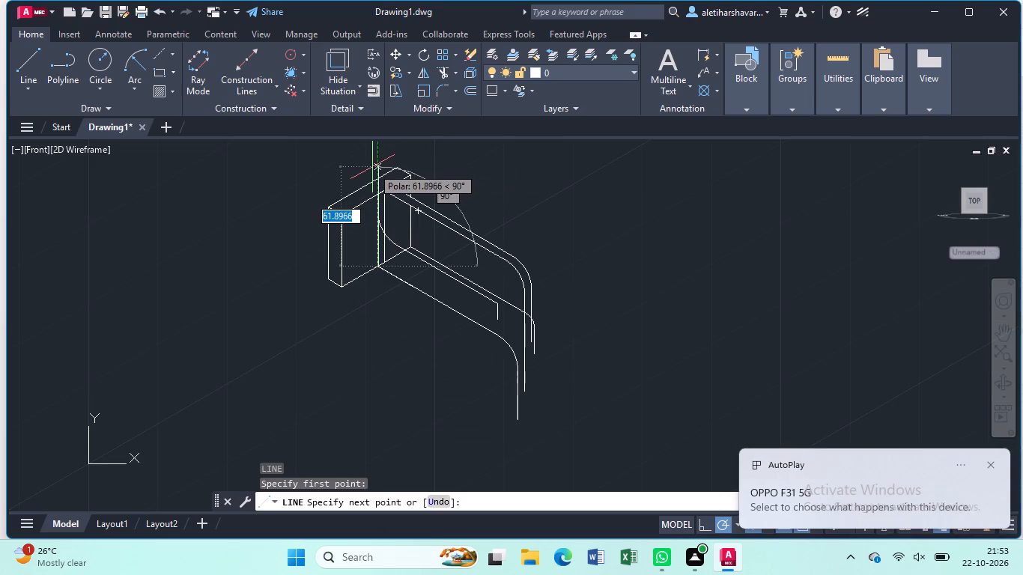
{"action": "type", "text": "10"}
{"action": "key", "text": "Return"}
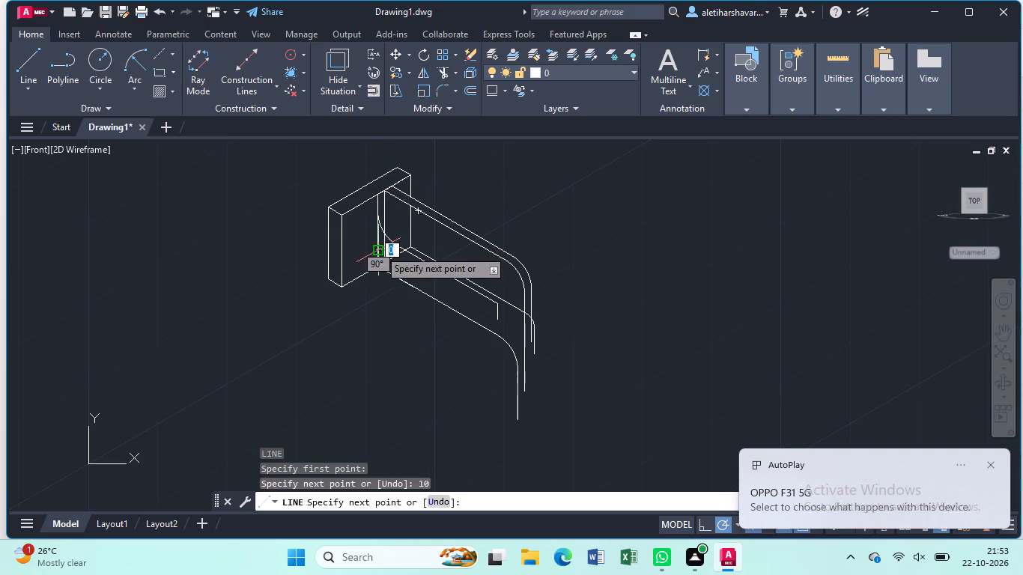
{"action": "left_click", "coordinate": [354, 261]}
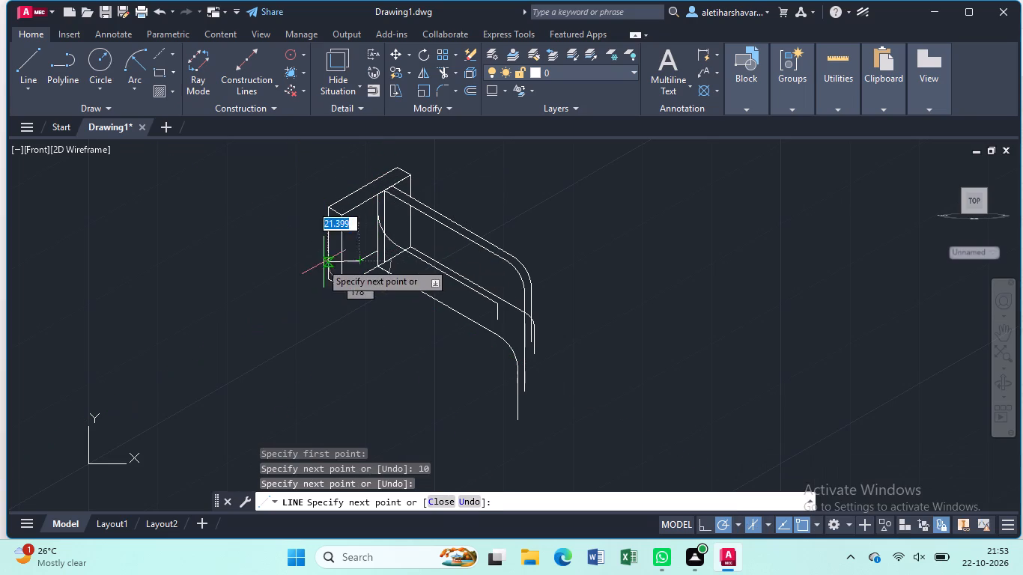
{"action": "key", "text": "Escape"}
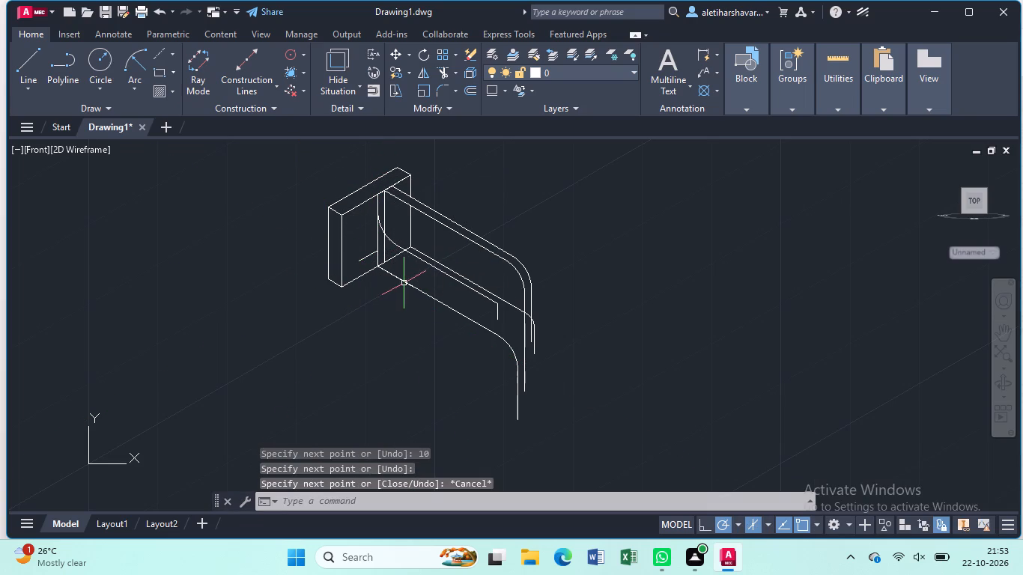
Move the arm's lower front edge, with its slanted line, bend arc and vertical line, up 10 units to the short slanted line's corner on the plate.
{"action": "left_click", "coordinate": [402, 278]}
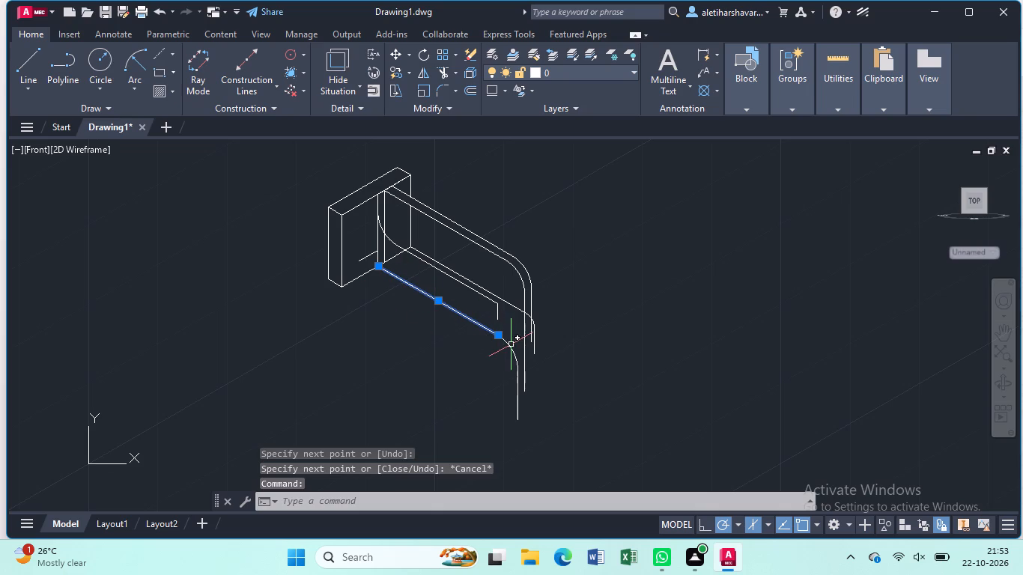
{"action": "left_click", "coordinate": [511, 346]}
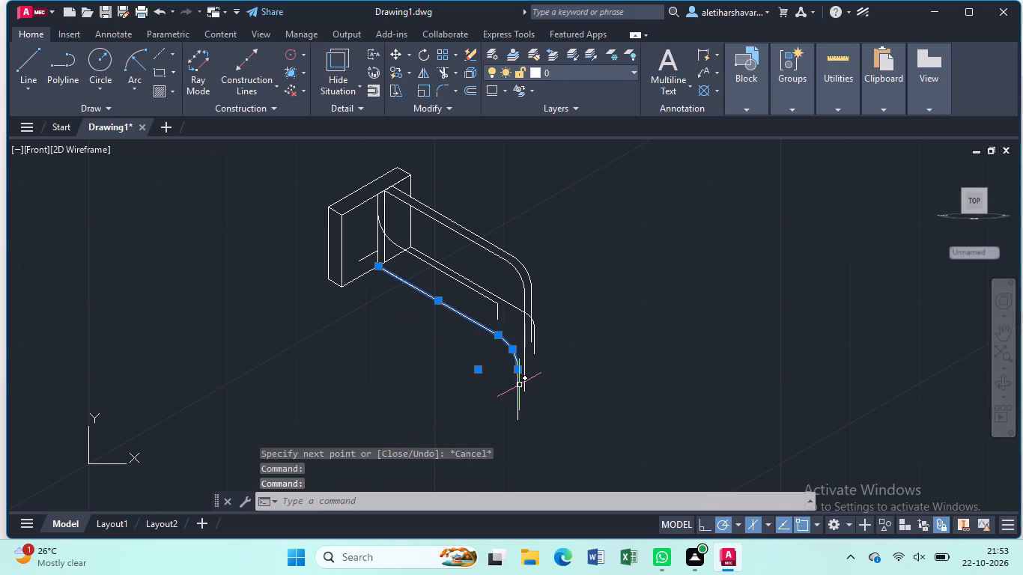
{"action": "left_click", "coordinate": [519, 386]}
{"action": "scroll", "coordinate": [461, 285], "scroll_direction": "up", "scroll_amount": 2}
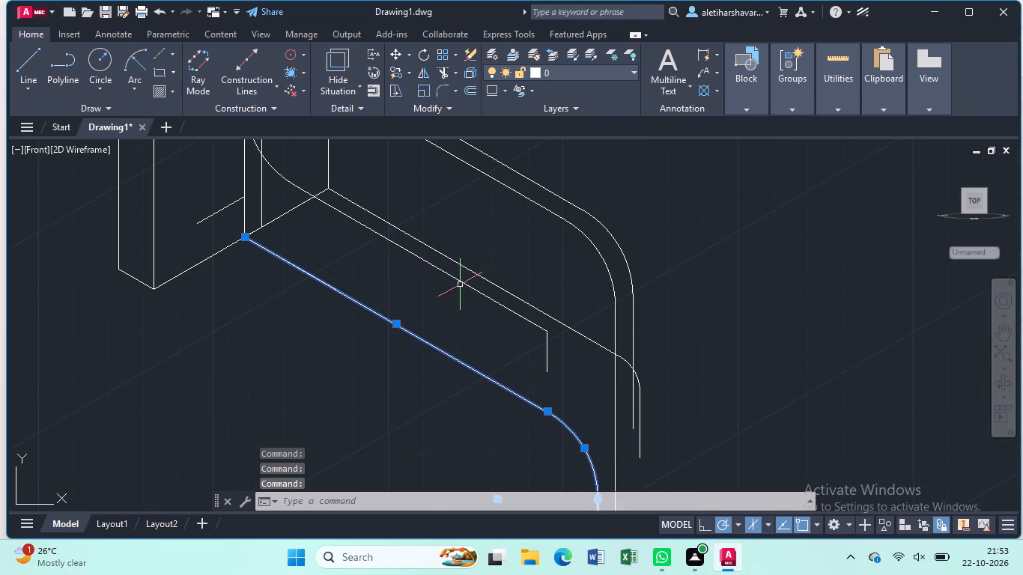
{"action": "key", "text": "c"}
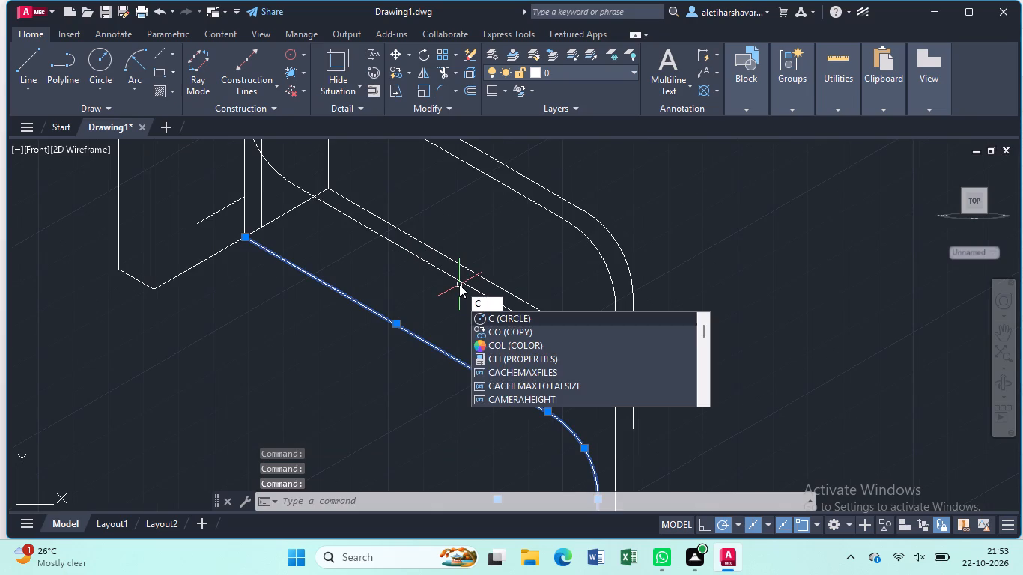
{"action": "key", "text": "BackSpace"}
{"action": "type", "text": "mo"}
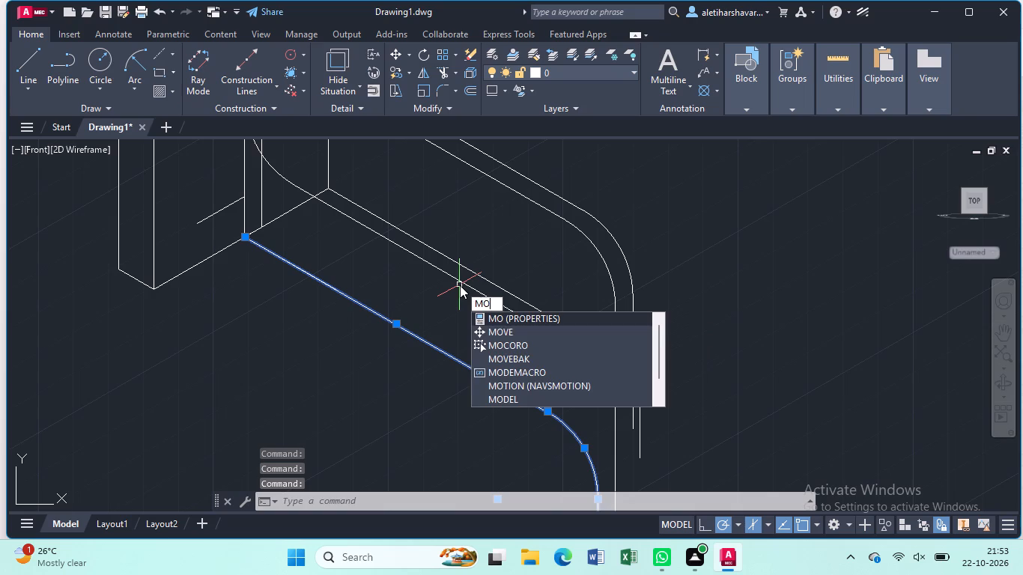
{"action": "left_click", "coordinate": [497, 326]}
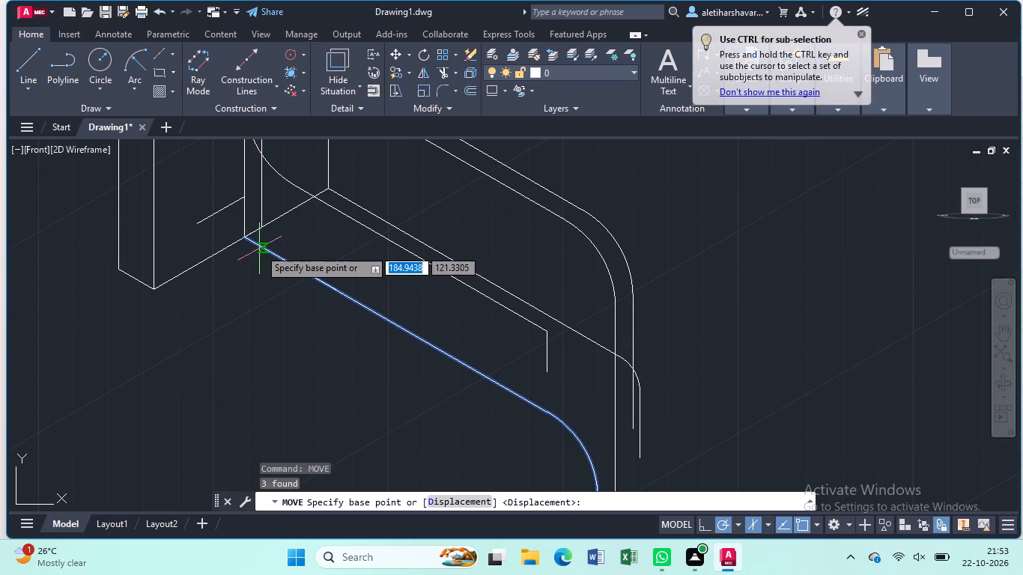
{"action": "left_click", "coordinate": [248, 238]}
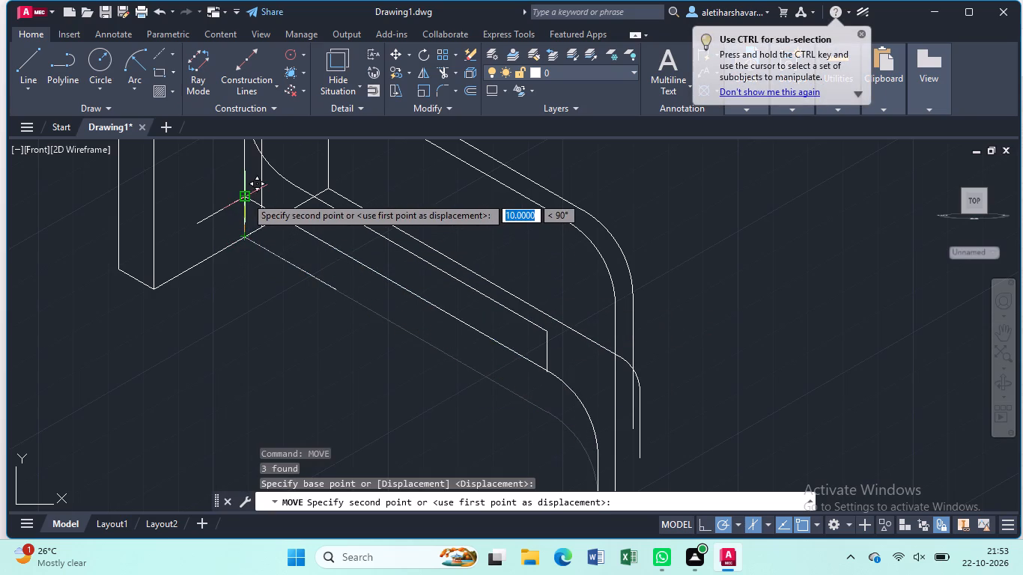
{"action": "left_click", "coordinate": [246, 196]}
{"action": "key", "text": "Escape"}
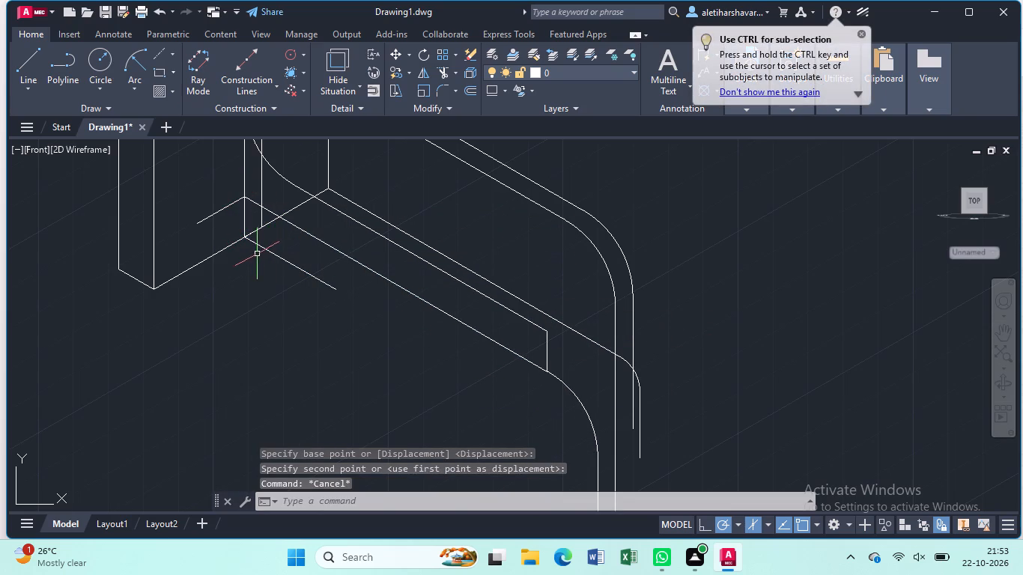
Erase the leftover slanted line at the plate's lower edge and the short vertical line at the inner slanted line's outer end.
{"action": "left_click", "coordinate": [266, 248]}
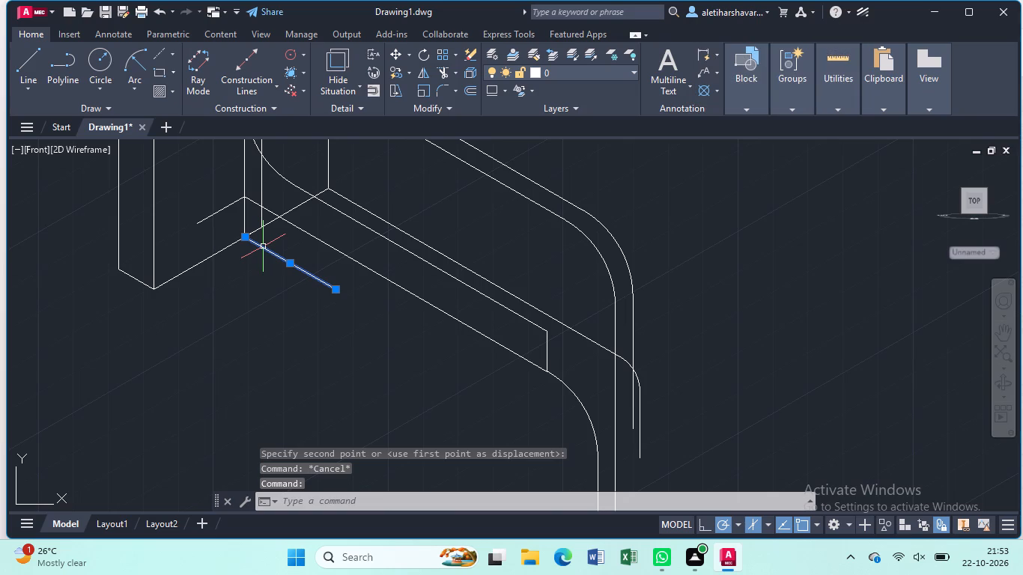
{"action": "key", "text": "Delete"}
{"action": "scroll", "coordinate": [266, 248], "scroll_direction": "down", "scroll_amount": 2}
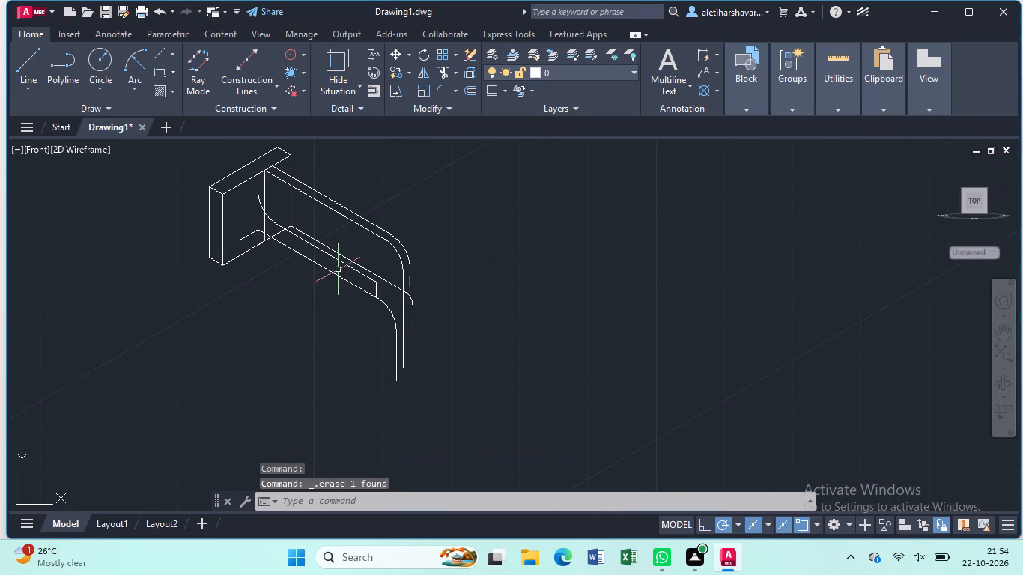
{"action": "left_click", "coordinate": [375, 292]}
{"action": "key", "text": "Delete"}
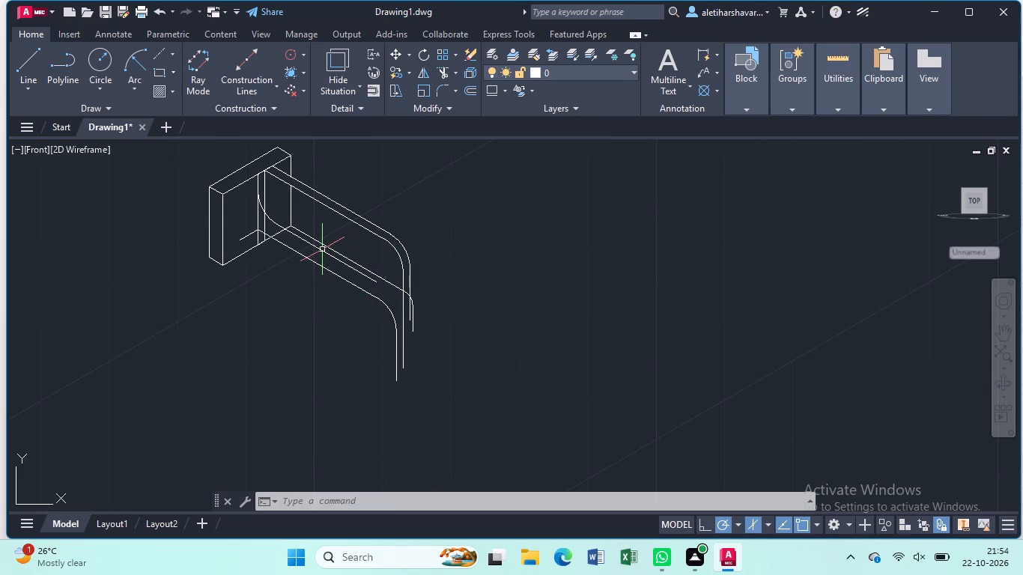
Draw a radius 19 isocircle centred on the lower end of the upper inner edge's long vertical line.
{"action": "scroll", "coordinate": [321, 249], "scroll_direction": "up", "scroll_amount": 1}
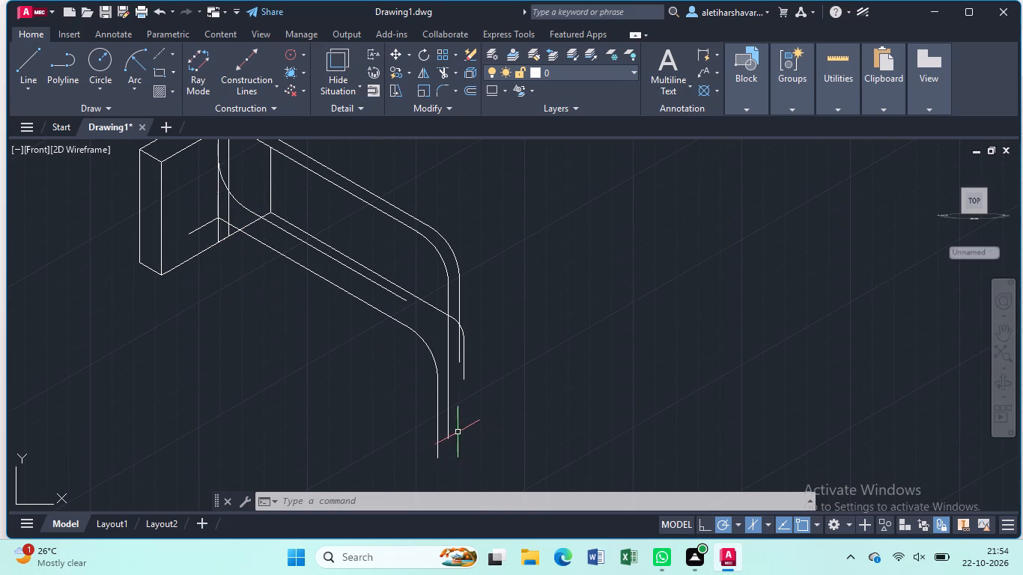
{"action": "key", "text": "e"}
{"action": "type", "text": "ll"}
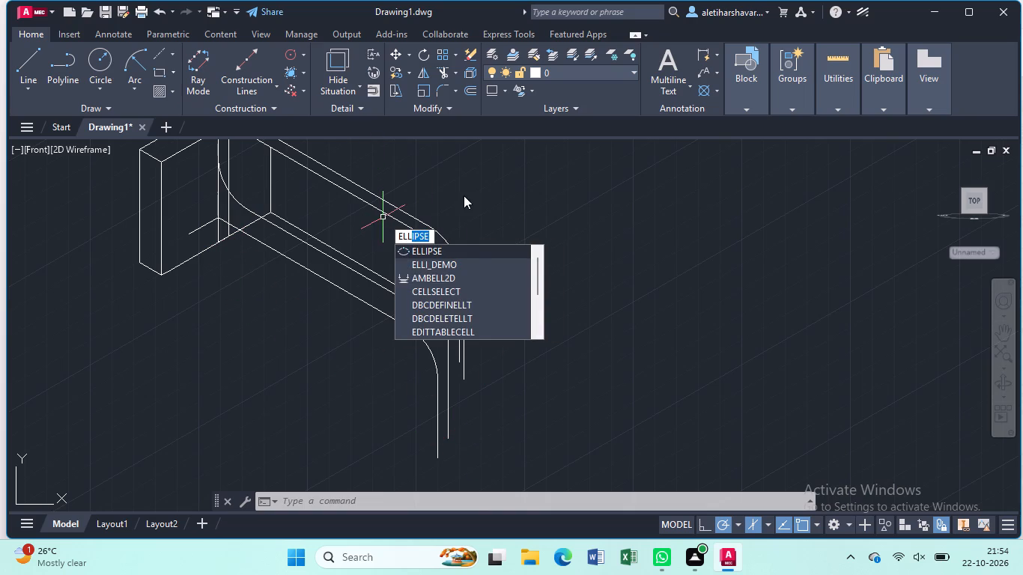
{"action": "left_click", "coordinate": [470, 246]}
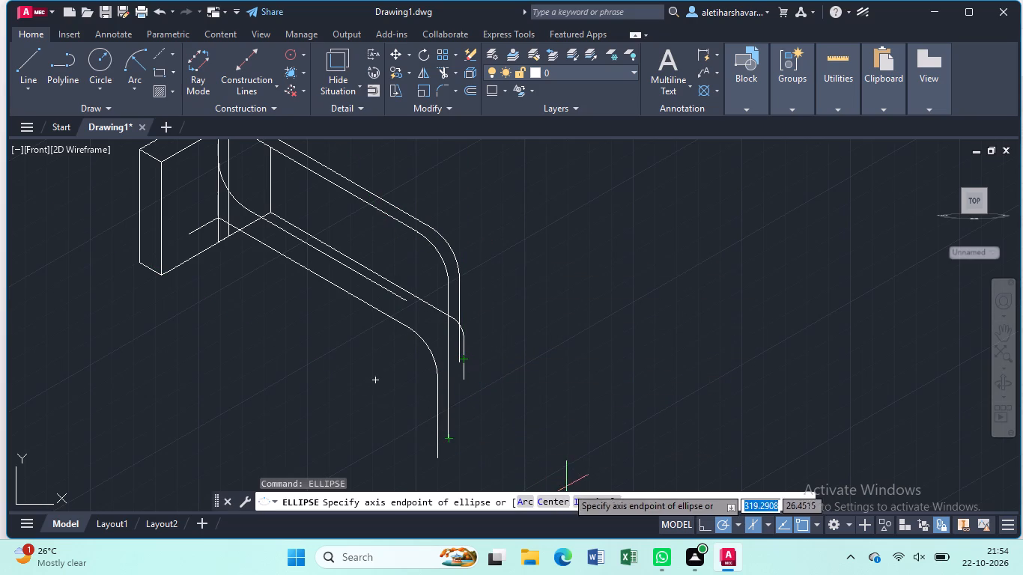
{"action": "left_click", "coordinate": [592, 500]}
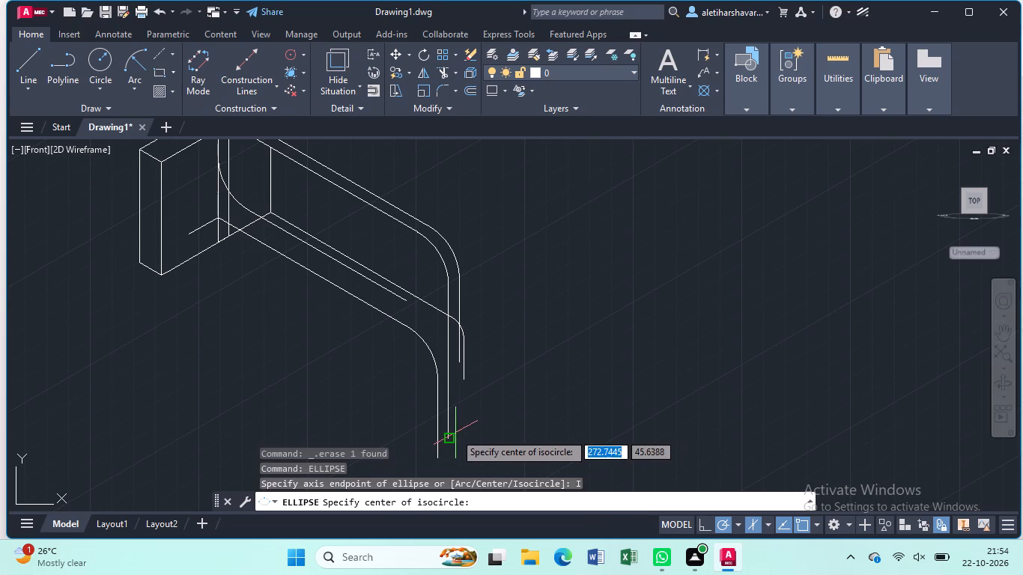
{"action": "left_click", "coordinate": [452, 435]}
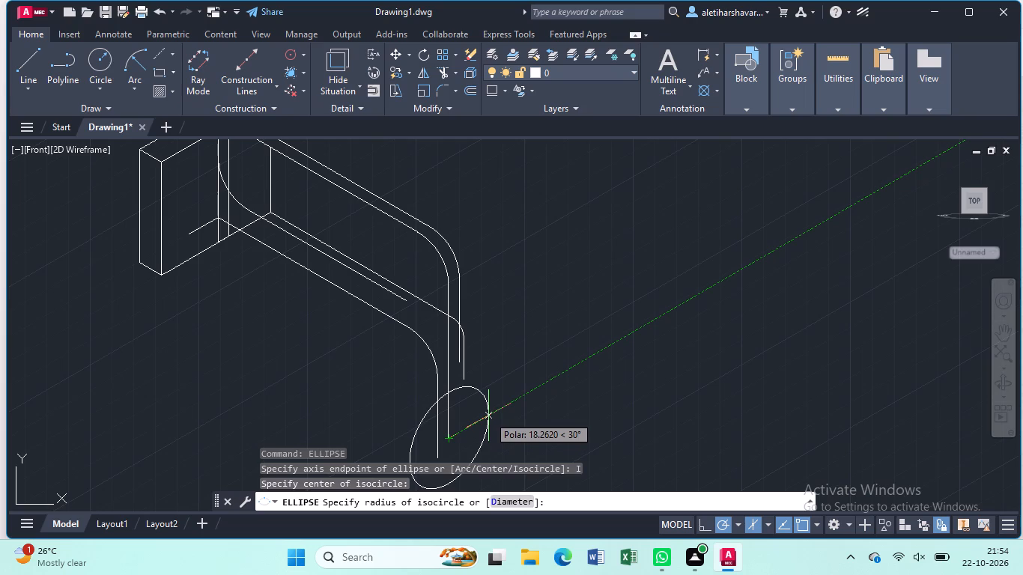
{"action": "key", "text": "1"}
{"action": "key", "text": "9"}
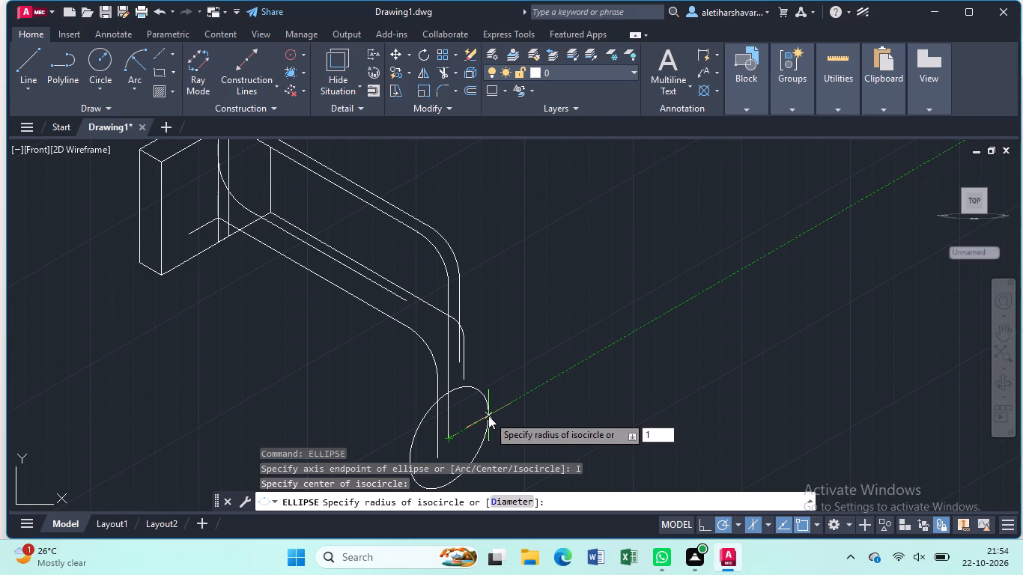
{"action": "key", "text": "Return"}
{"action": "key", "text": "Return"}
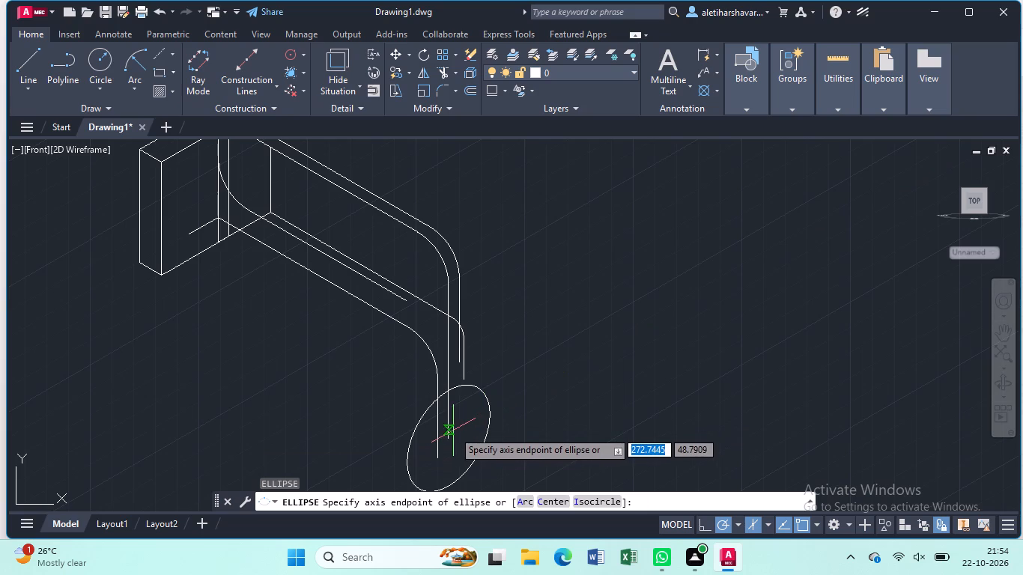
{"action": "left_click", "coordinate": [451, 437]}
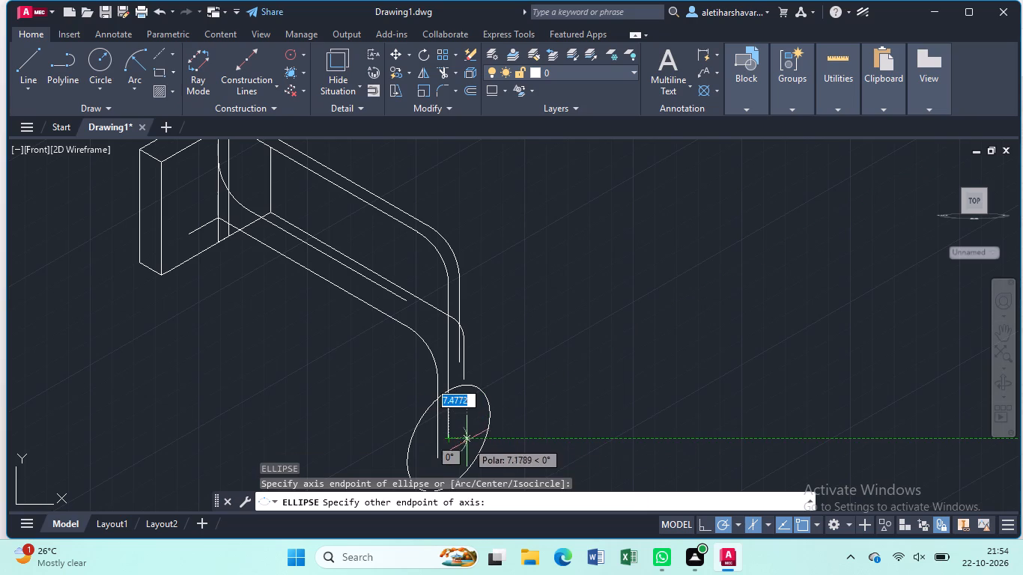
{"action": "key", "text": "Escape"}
Draw a radius 8 isocircle concentric with the radius 19 isocircle at the arm's lower end.
{"action": "key", "text": "Return"}
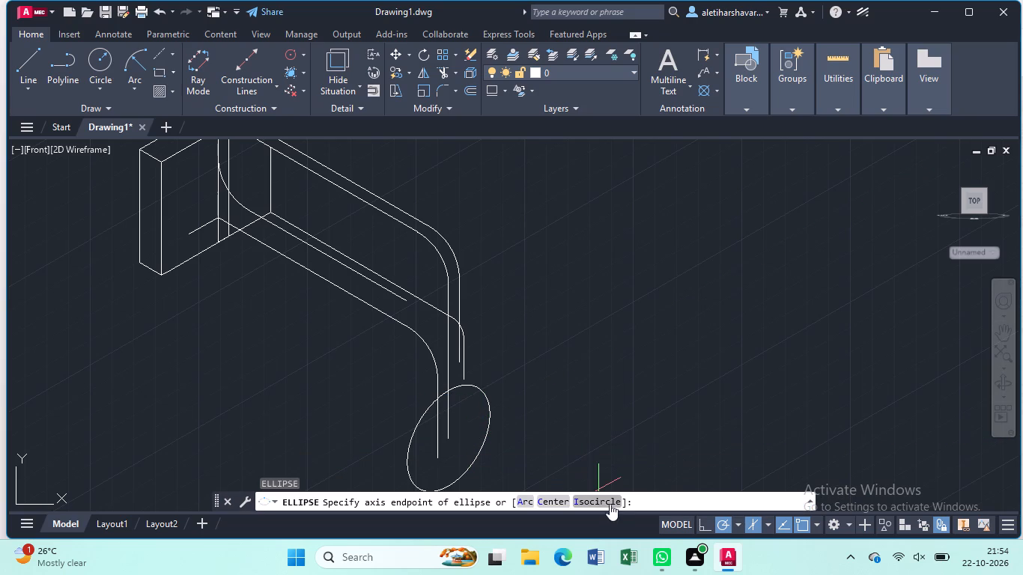
{"action": "left_click", "coordinate": [610, 503]}
{"action": "left_click", "coordinate": [449, 442]}
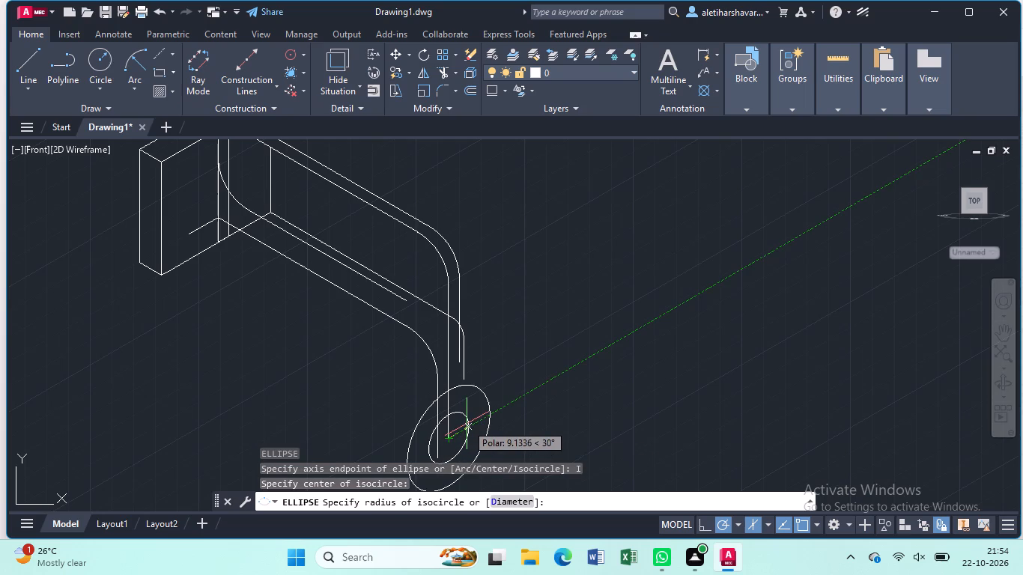
{"action": "key", "text": "8"}
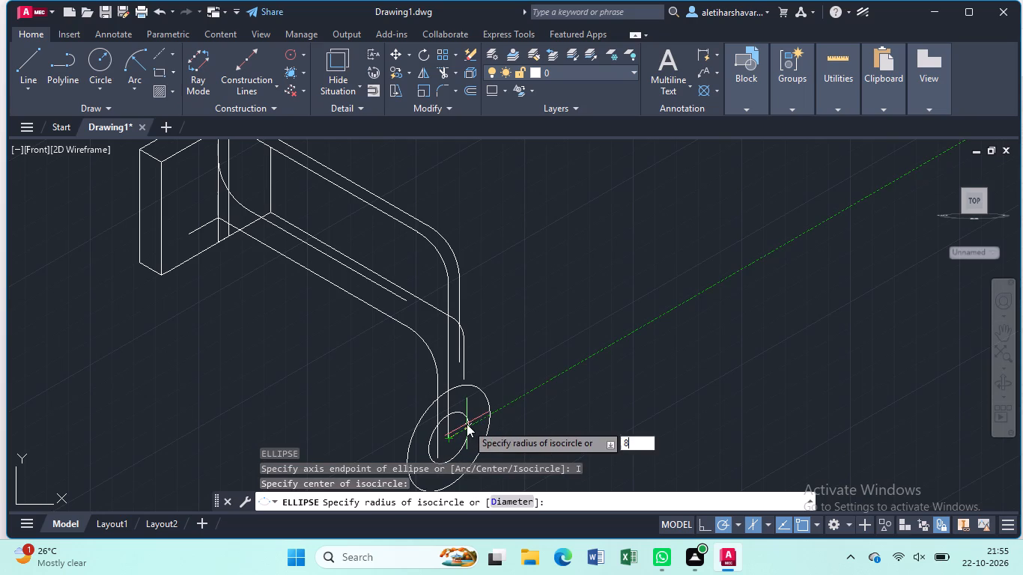
{"action": "key", "text": "Return"}
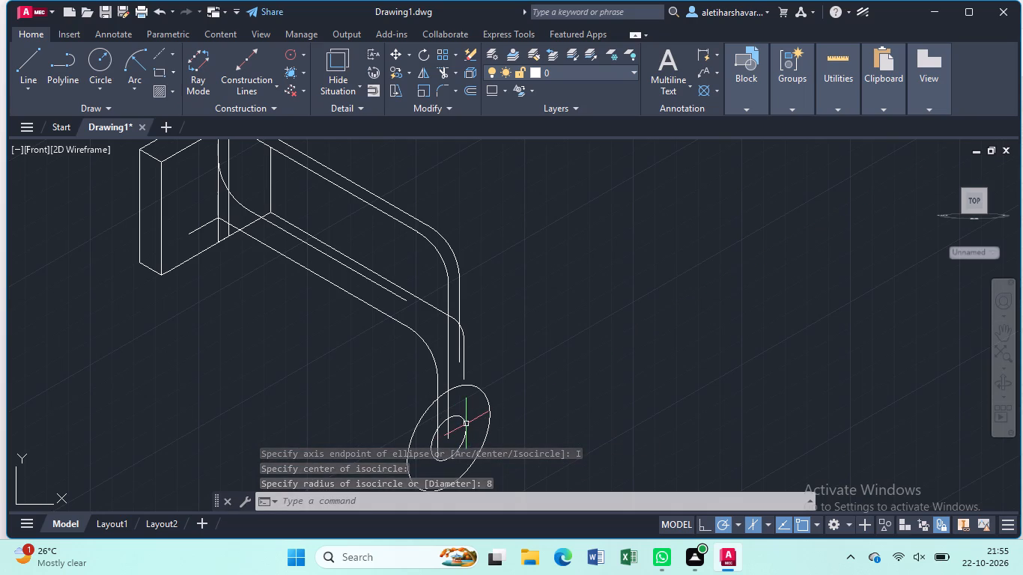
Trim away the front edge's vertical line where it runs inside the two isocircles.
{"action": "middle_click_drag", "start_coordinate": [467, 426], "coordinate": [470, 339]}
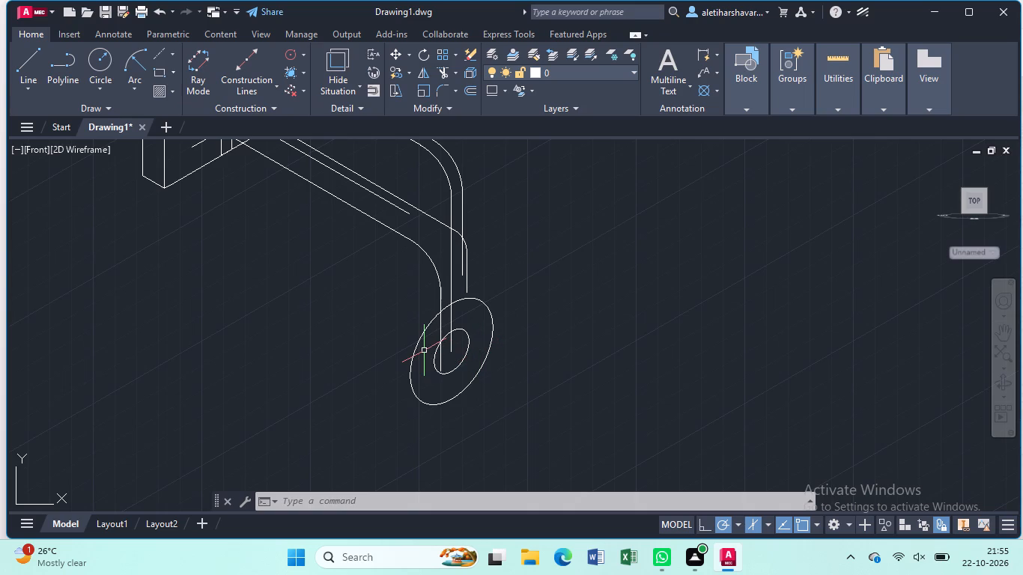
{"action": "type", "text": "tr"}
{"action": "key", "text": "Return"}
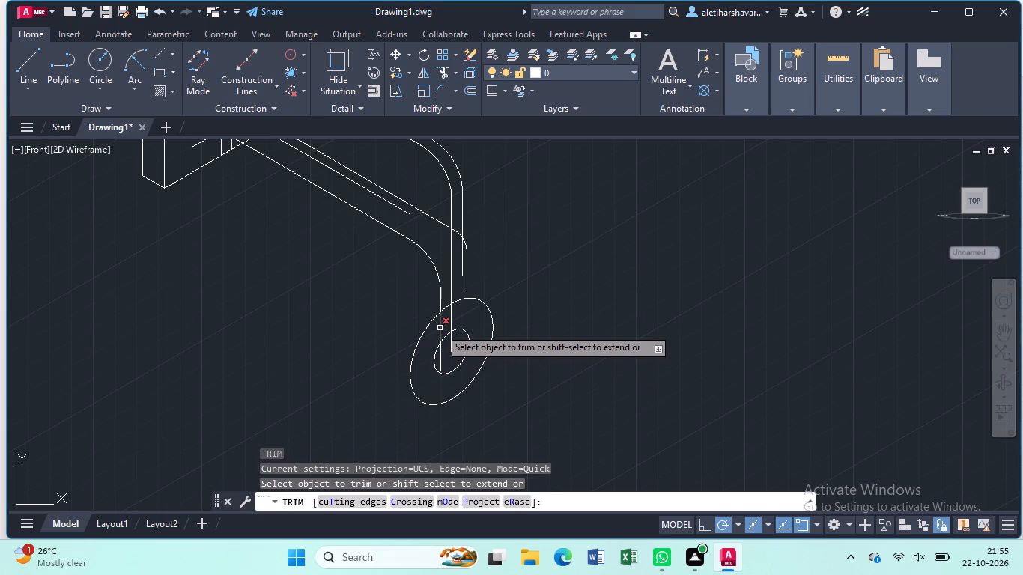
{"action": "left_click", "coordinate": [440, 328]}
{"action": "left_click", "coordinate": [443, 357]}
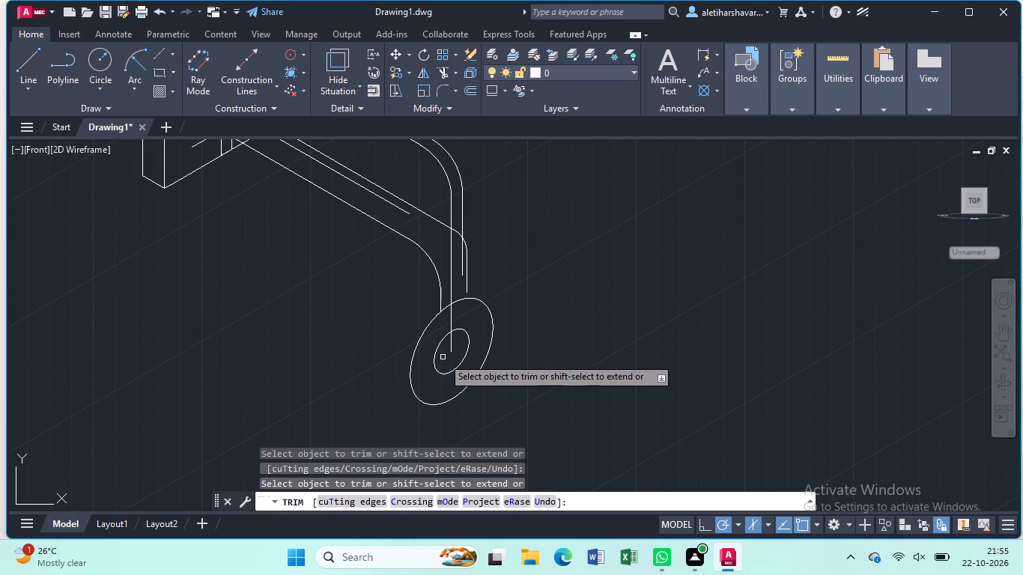
{"action": "key", "text": "Escape"}
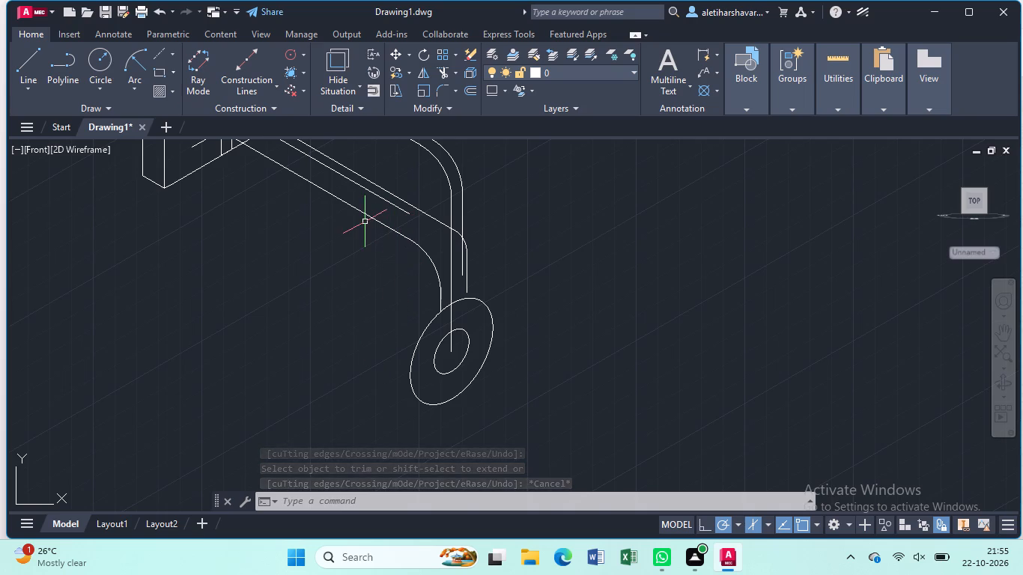
Extend the inner slanted line past the long vertical line to the upper outer edge's vertical line near the bend.
{"action": "type", "text": "ex"}
{"action": "key", "text": "Return"}
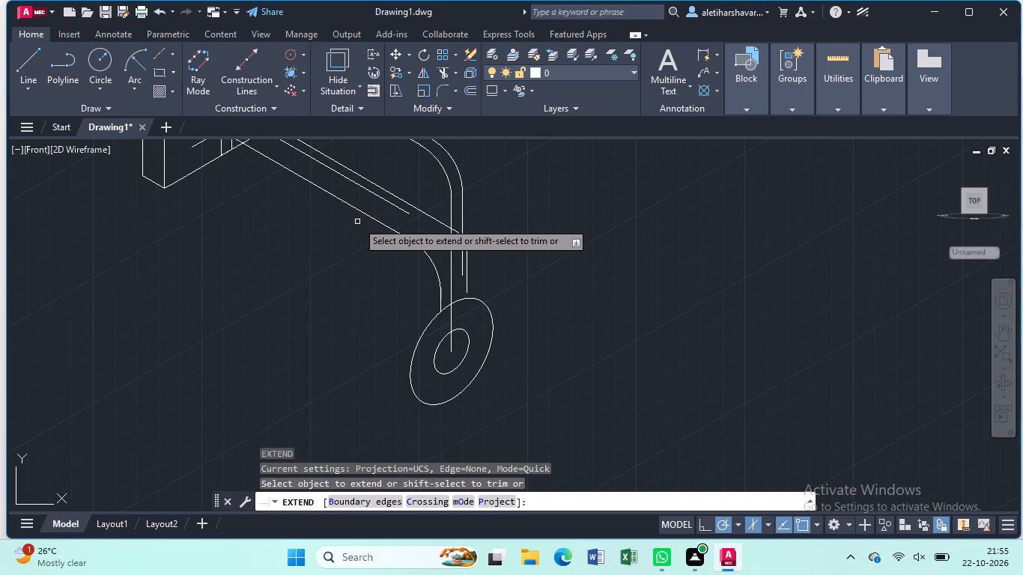
{"action": "left_click", "coordinate": [404, 213]}
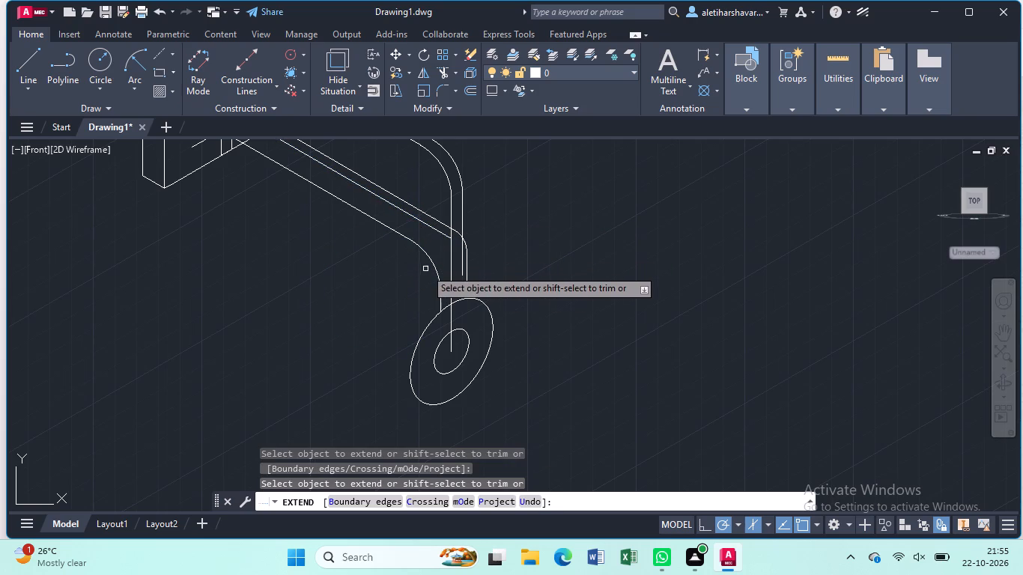
{"action": "left_click", "coordinate": [445, 235]}
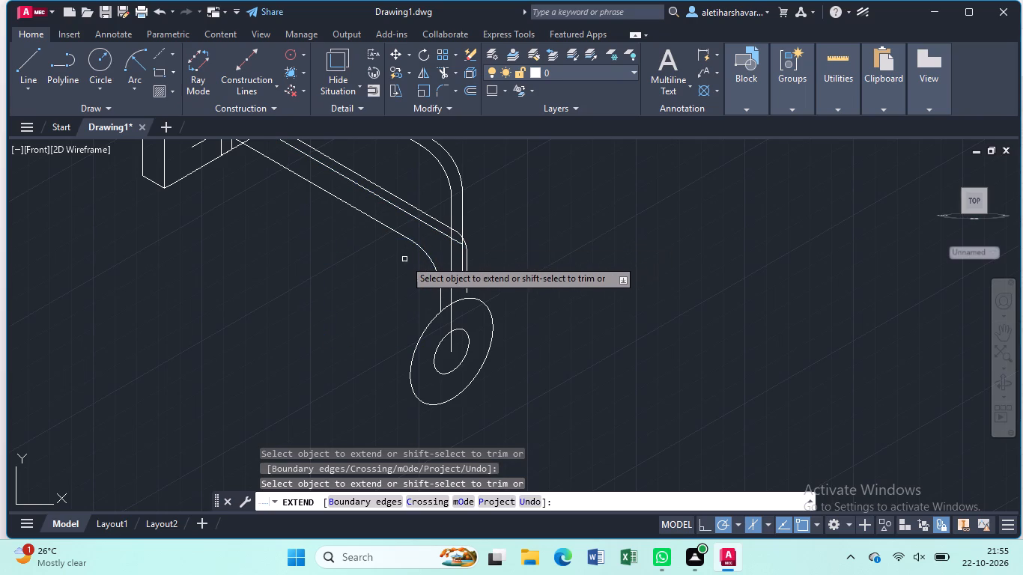
{"action": "key", "text": "Escape"}
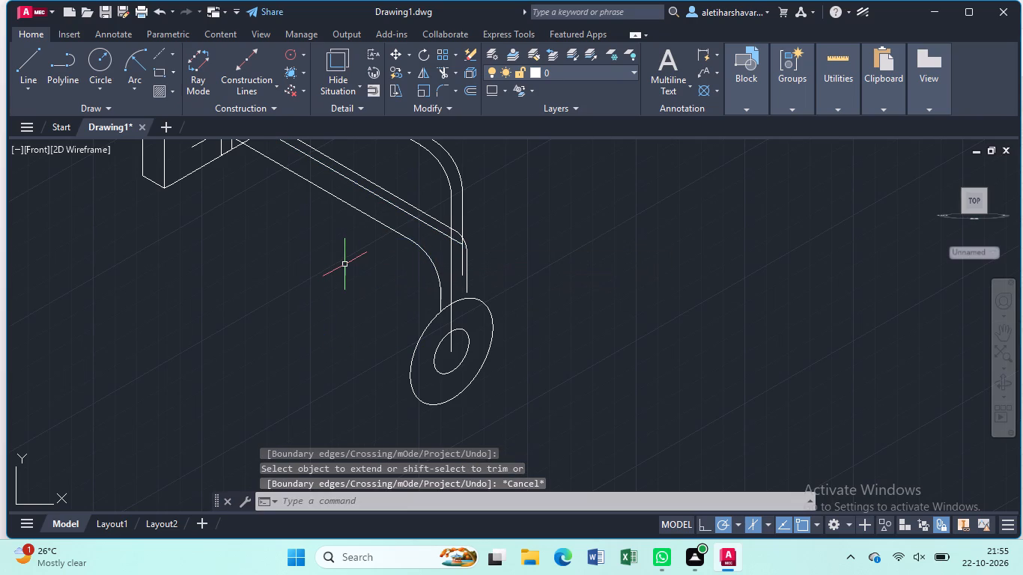
Draw a 5-unit line at 30° from where the long vertical line meets the radius 19 isocircle, continuing vertically up to the inner slanted line's end.
{"action": "key", "text": "l"}
{"action": "key", "text": "Return"}
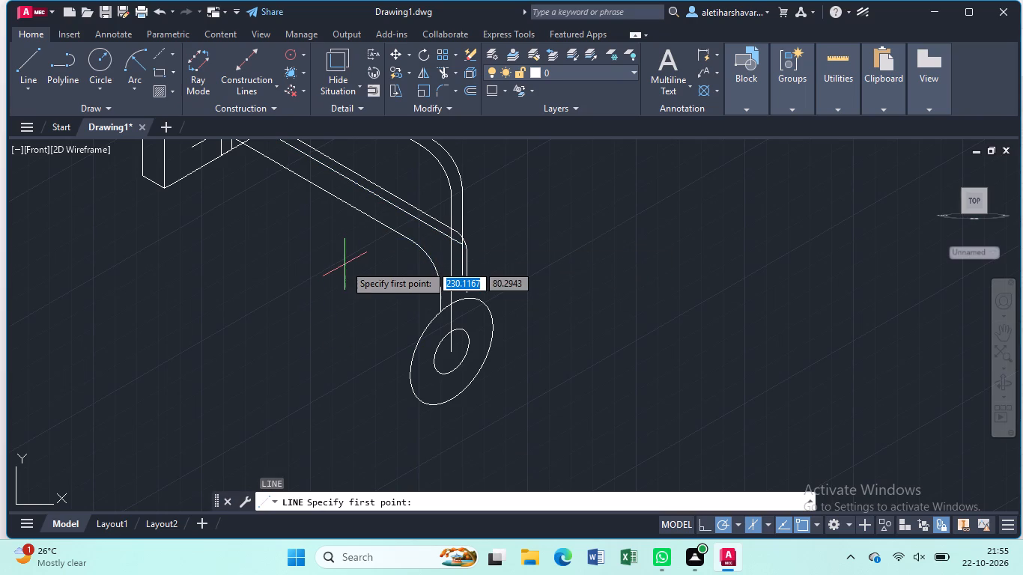
{"action": "left_click", "coordinate": [454, 302]}
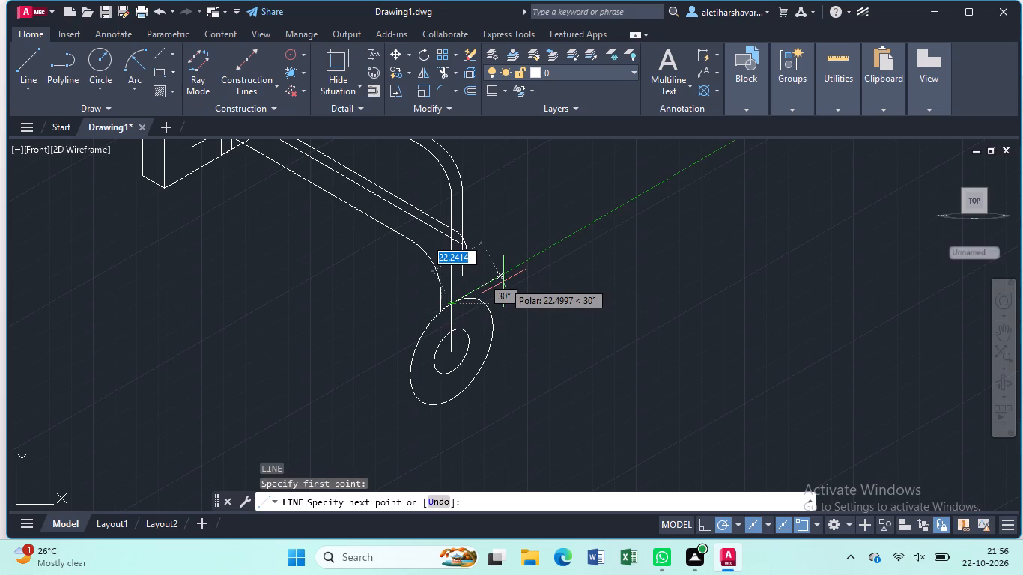
{"action": "key", "text": "1"}
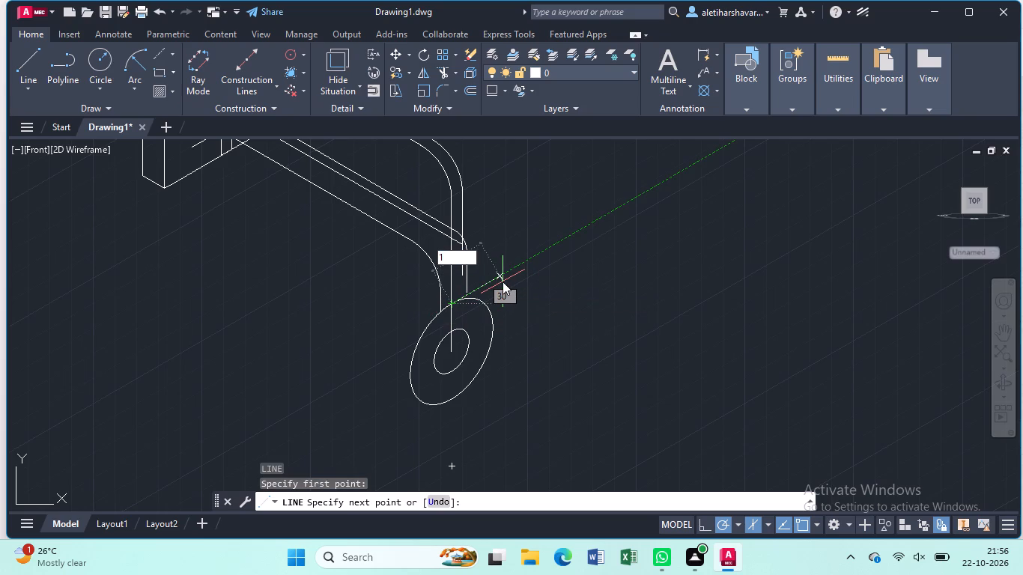
{"action": "key", "text": "Delete"}
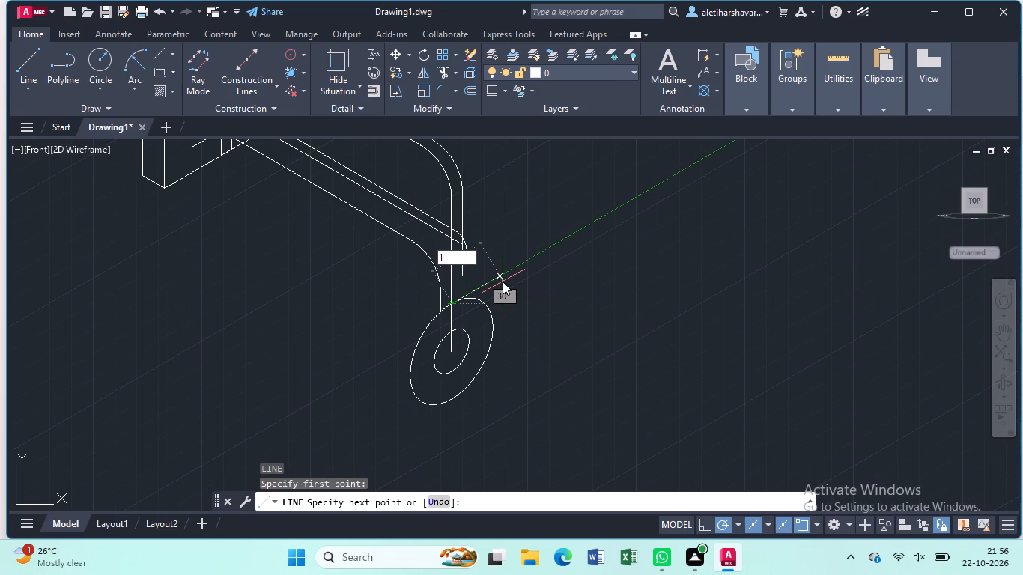
{"action": "key", "text": "Delete"}
{"action": "key", "text": "BackSpace"}
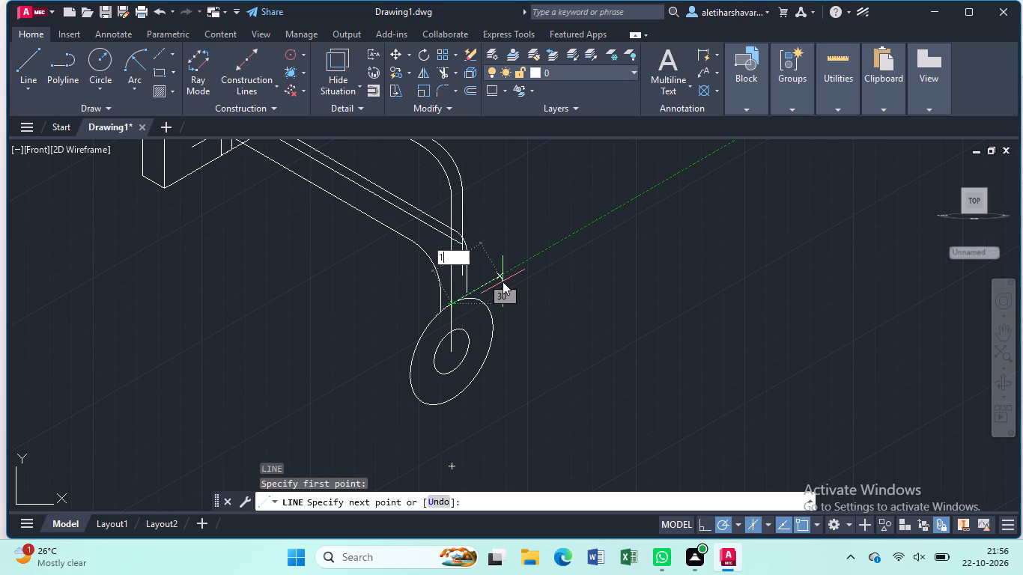
{"action": "key", "text": "5"}
{"action": "key", "text": "Return"}
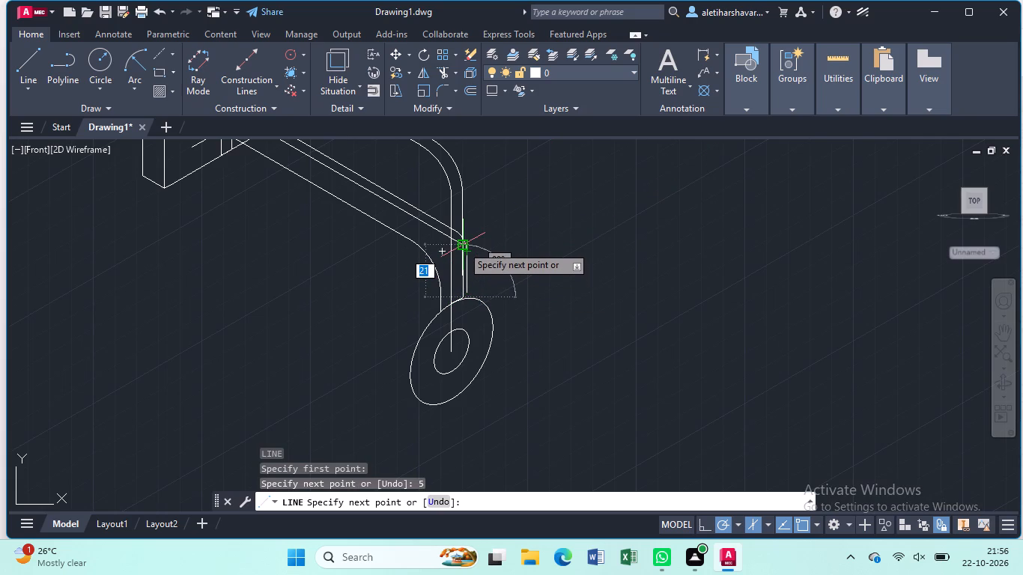
{"action": "scroll", "coordinate": [462, 246], "scroll_direction": "up", "scroll_amount": 2}
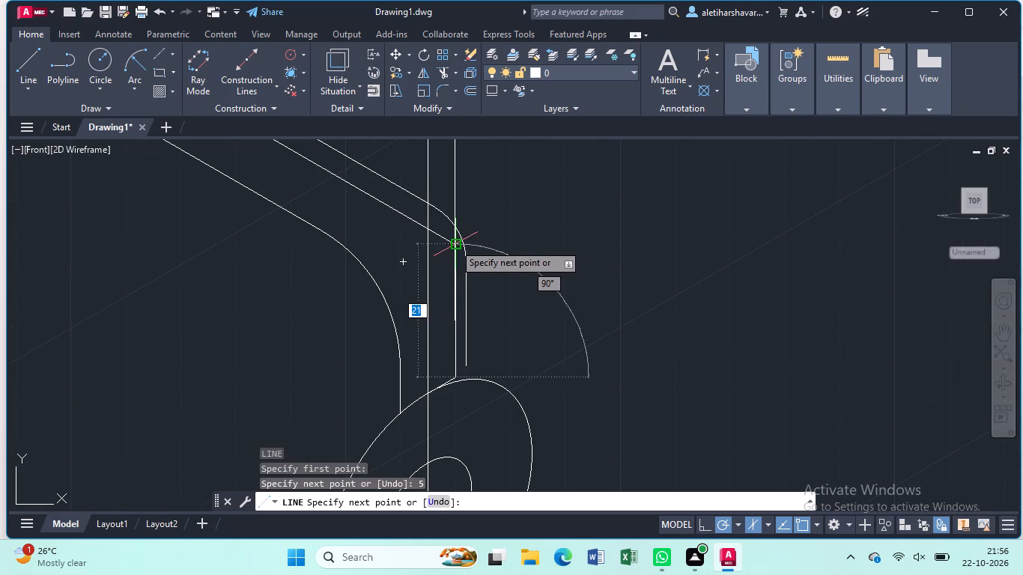
{"action": "left_click", "coordinate": [454, 243]}
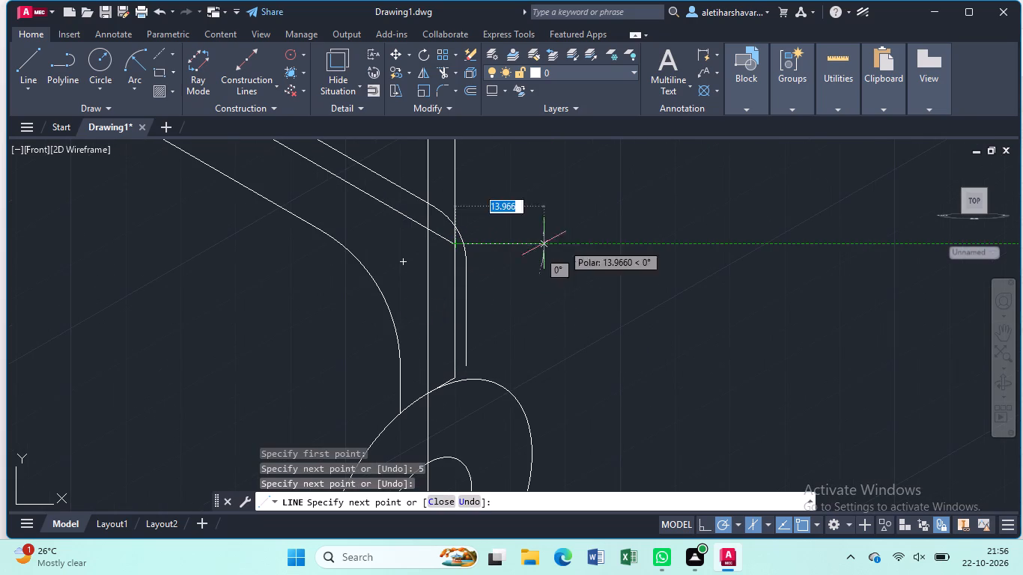
{"action": "key", "text": "Escape"}
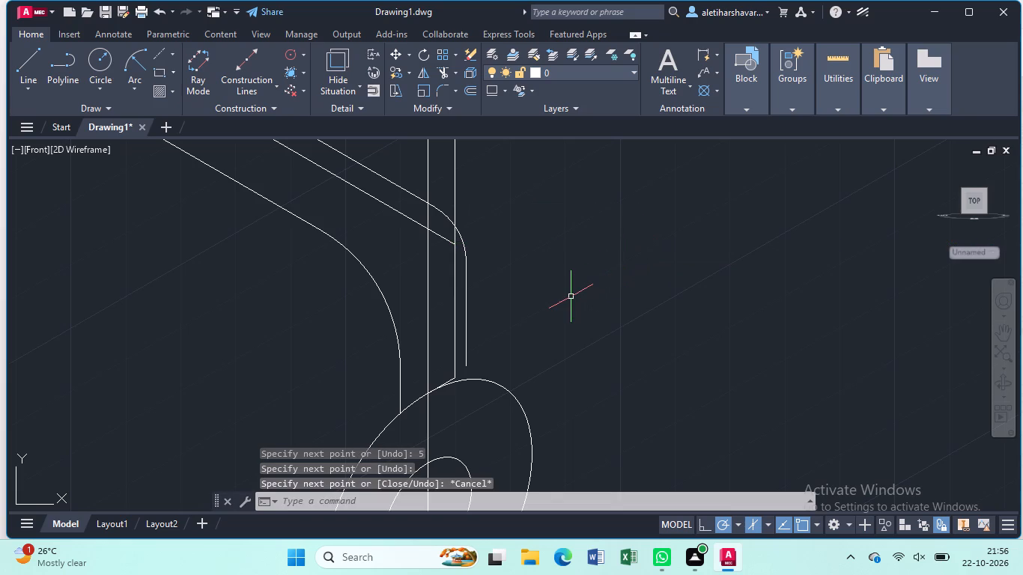
Trim away the short 30° line and overlapping vertical pieces, including the upper outer edge's vertical line above the inner slanted line's end.
{"action": "type", "text": "tr"}
{"action": "key", "text": "Return"}
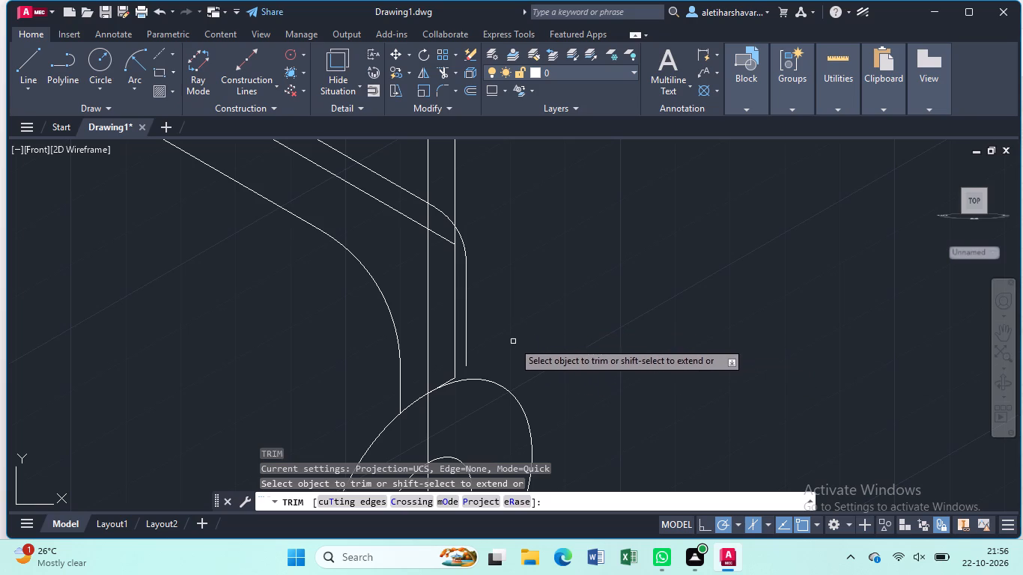
{"action": "left_click", "coordinate": [453, 369], "text": "shift"}
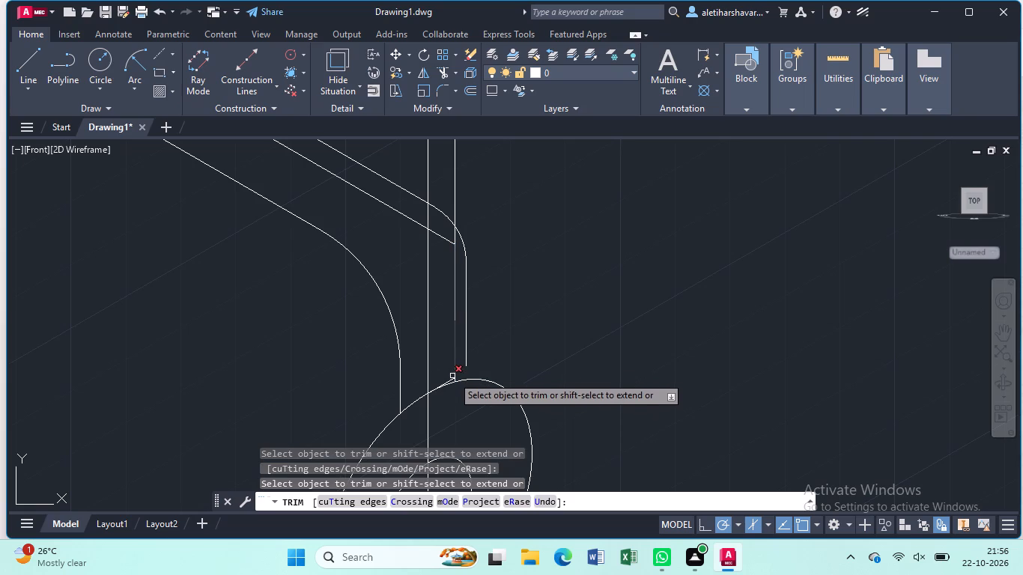
{"action": "left_click", "coordinate": [450, 379]}
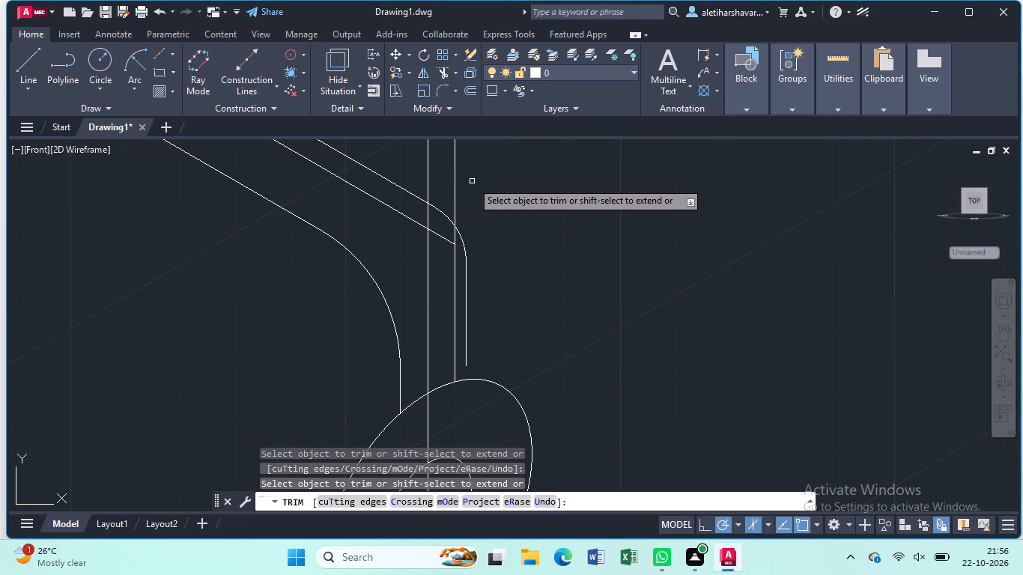
{"action": "left_click", "coordinate": [455, 180]}
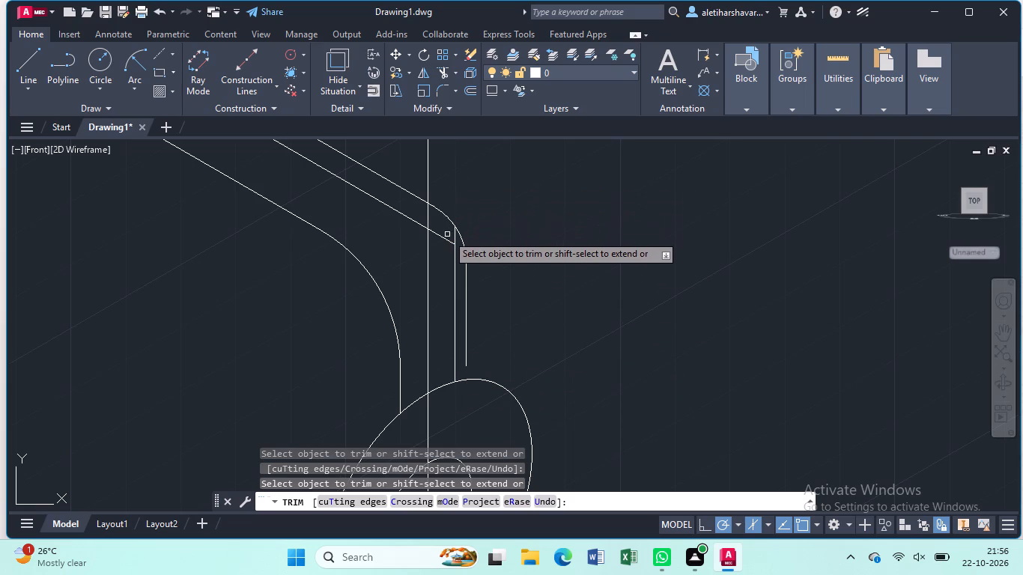
{"action": "left_click", "coordinate": [454, 234]}
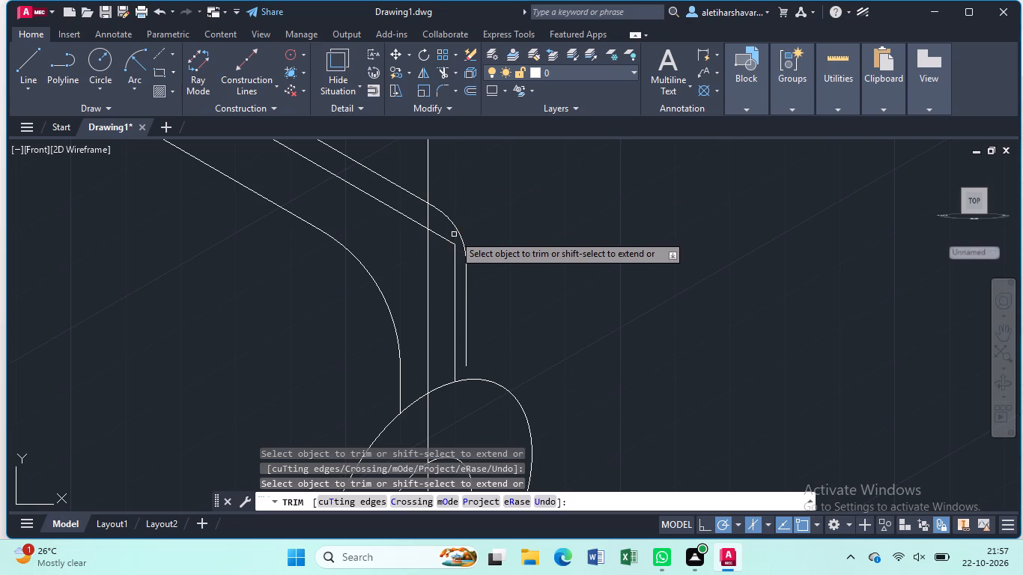
{"action": "key", "text": "Escape"}
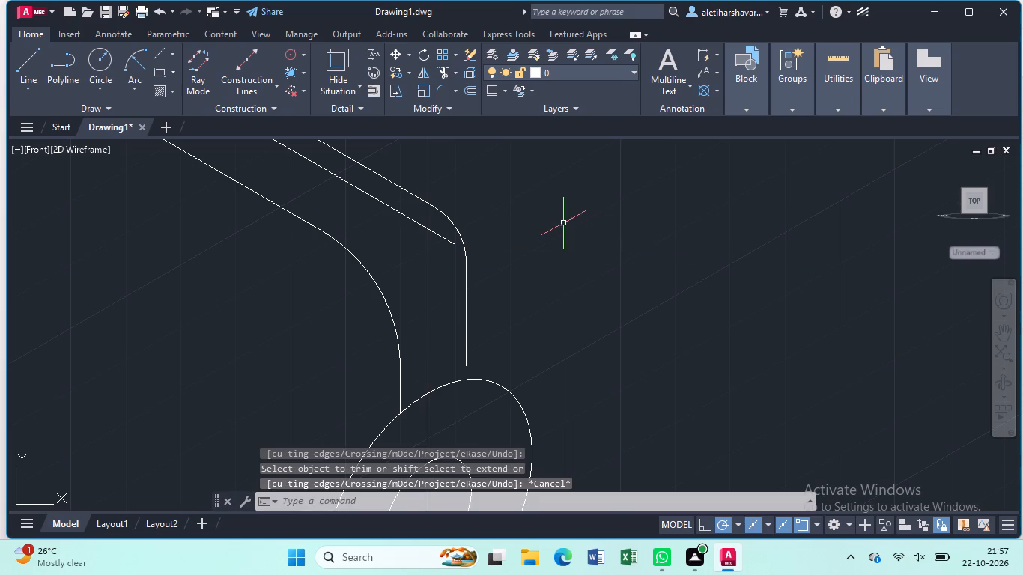
Fillet the corner between the inner slanted line and the vertical line above the isocircle with radius 25, without adding a dimension.
{"action": "key", "text": "f"}
{"action": "key", "text": "Return"}
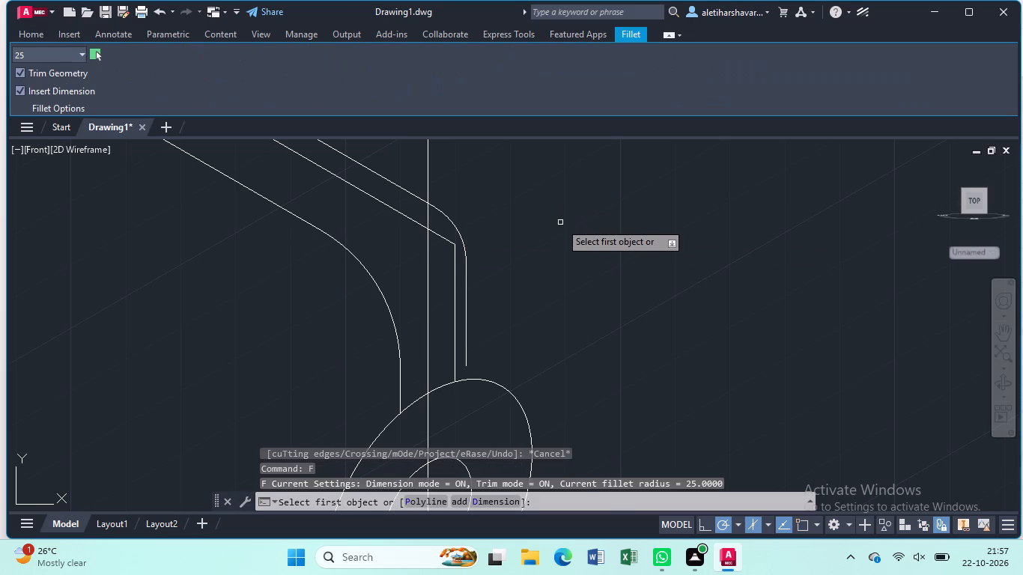
{"action": "left_click", "coordinate": [436, 233]}
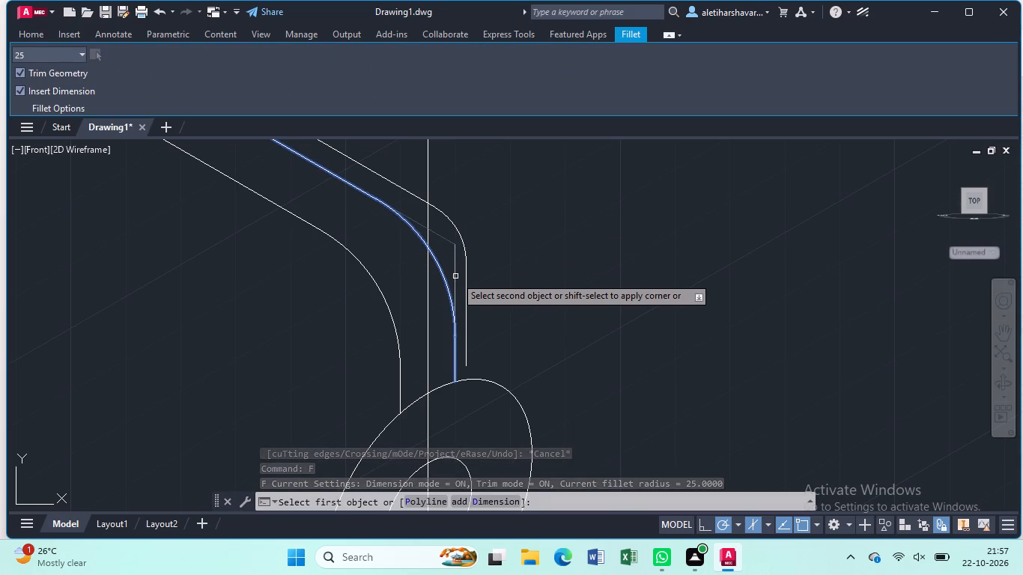
{"action": "left_click", "coordinate": [455, 276]}
{"action": "key", "text": "Escape"}
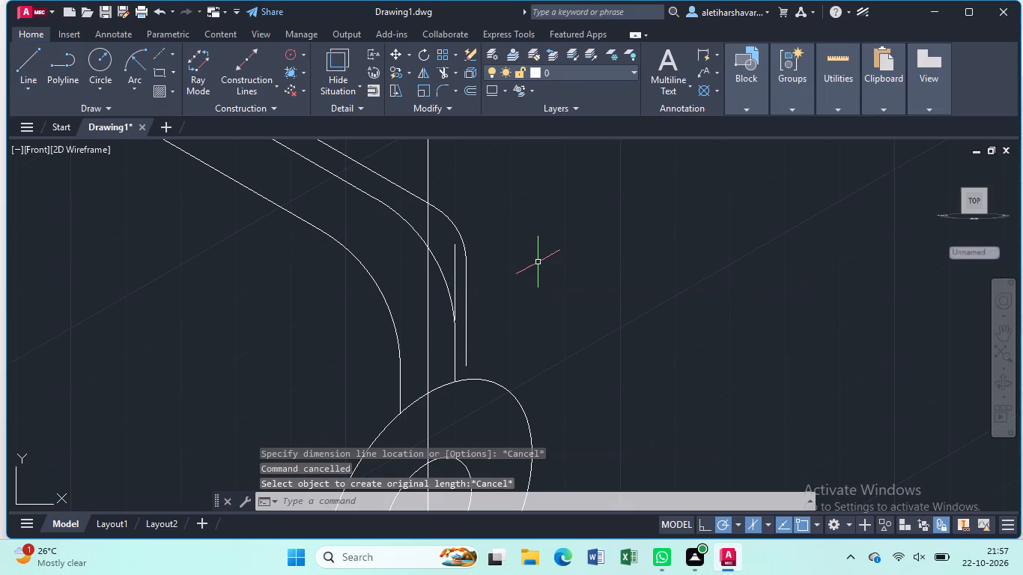
Trim away the leftover vertical line beside the radius 25 fillet arc.
{"action": "type", "text": "tr"}
{"action": "key", "text": "Return"}
{"action": "left_click", "coordinate": [454, 269]}
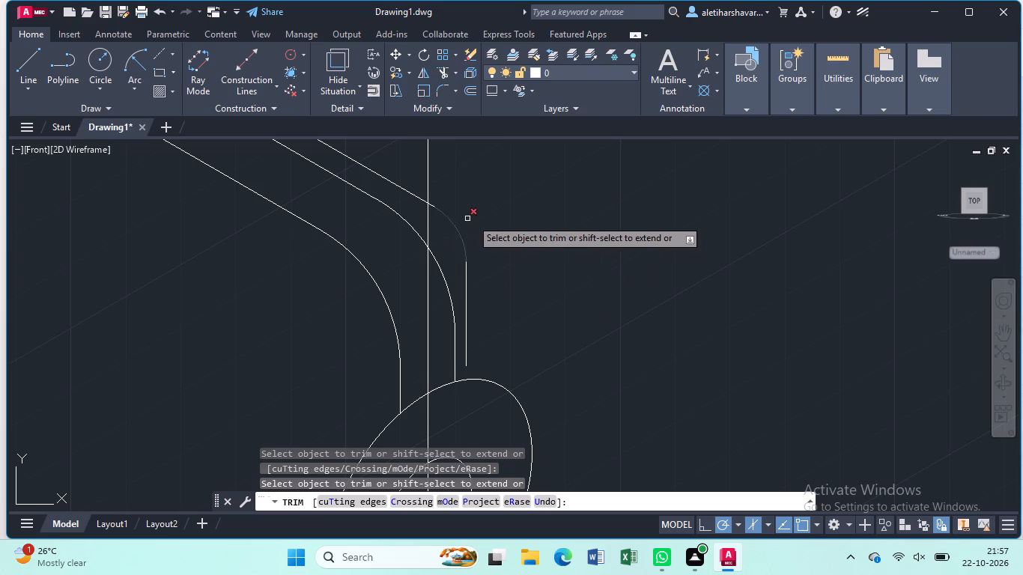
{"action": "key", "text": "Escape"}
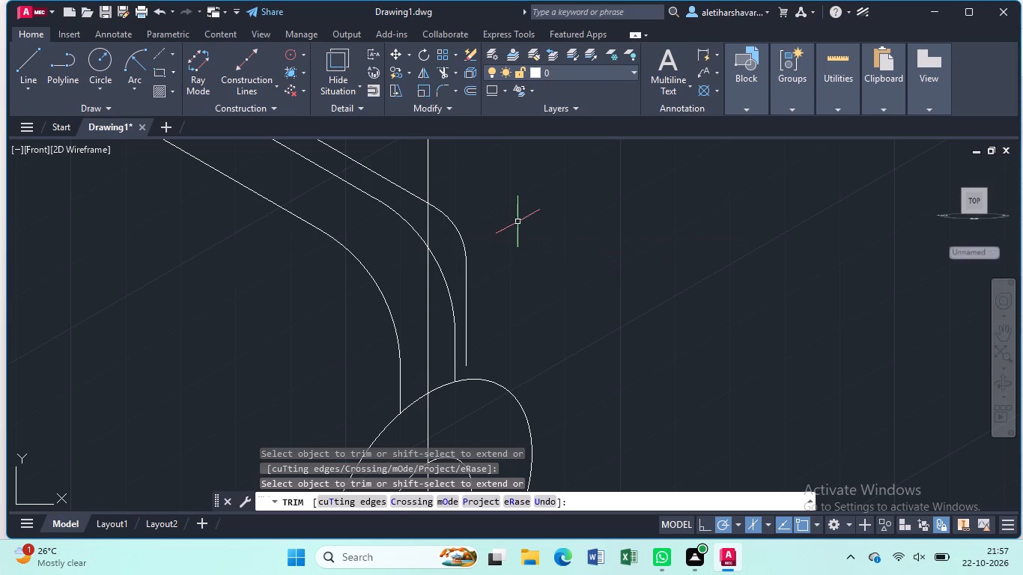
Erase the radius 25 fillet arc joining the inner slanted line to the short vertical line above the isocircle.
{"action": "scroll", "coordinate": [520, 225], "scroll_direction": "down", "scroll_amount": 2}
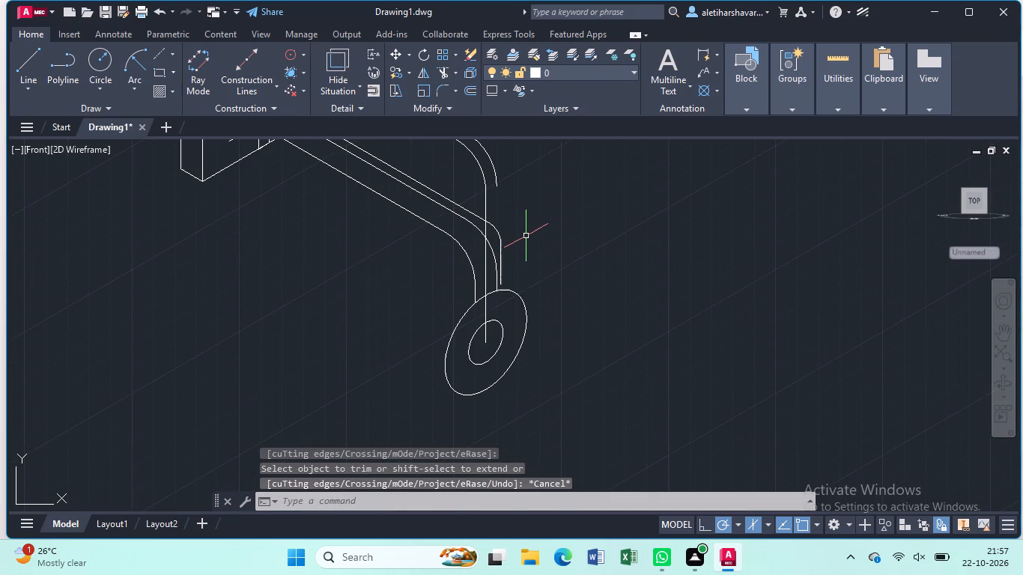
{"action": "scroll", "coordinate": [526, 238], "scroll_direction": "down", "scroll_amount": 1}
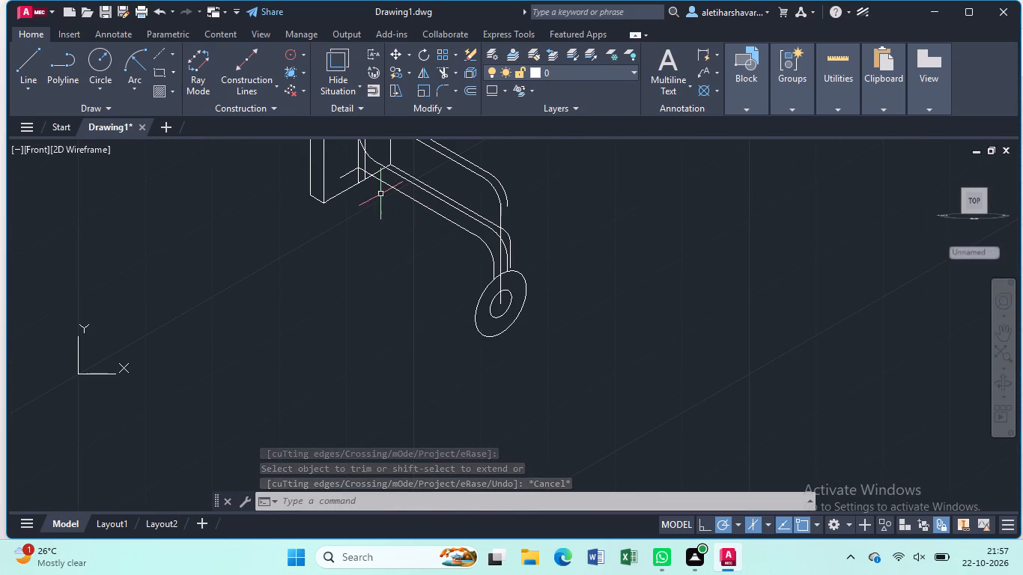
{"action": "middle_click_drag", "start_coordinate": [380, 197], "coordinate": [372, 232]}
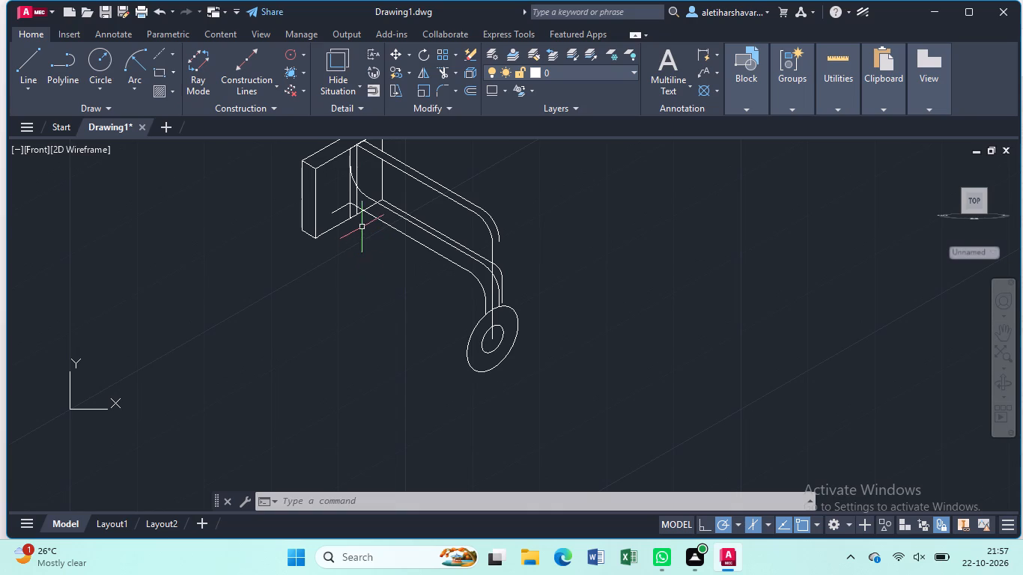
{"action": "middle_click_drag", "start_coordinate": [367, 180], "coordinate": [335, 259]}
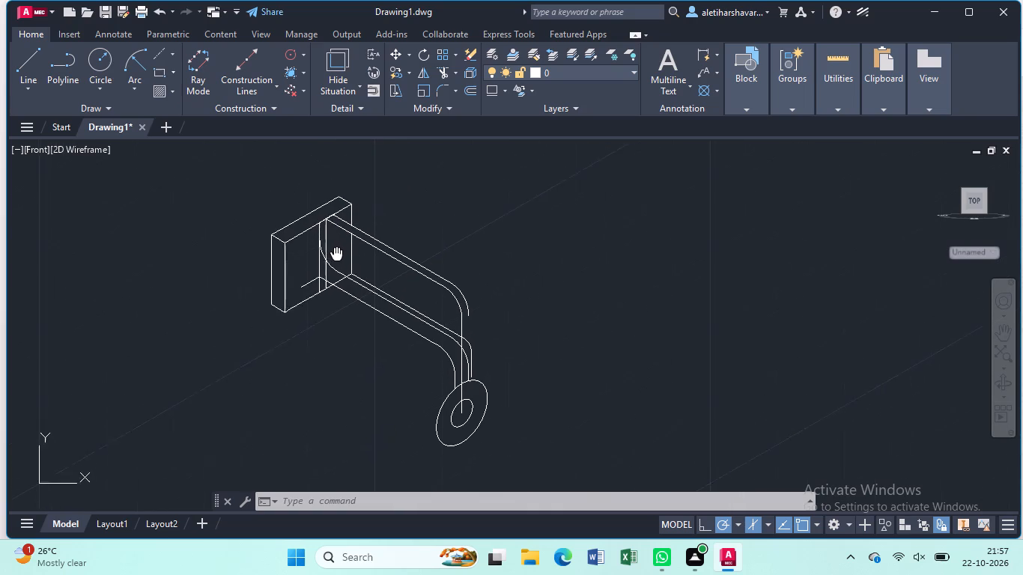
{"action": "middle_click_drag", "start_coordinate": [335, 259], "coordinate": [332, 277]}
{"action": "scroll", "coordinate": [333, 240], "scroll_direction": "up", "scroll_amount": 1}
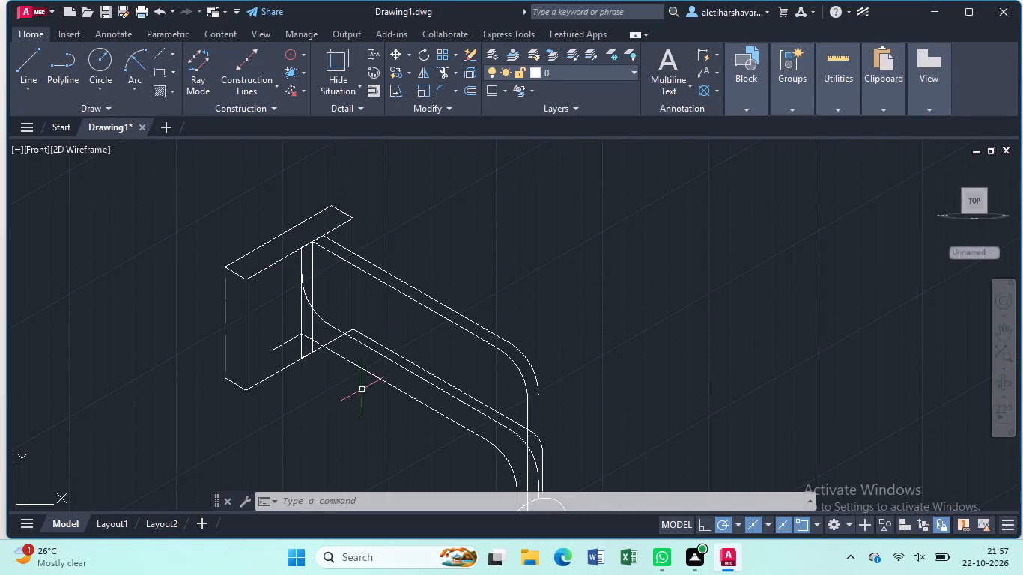
{"action": "scroll", "coordinate": [377, 356], "scroll_direction": "up", "scroll_amount": 2}
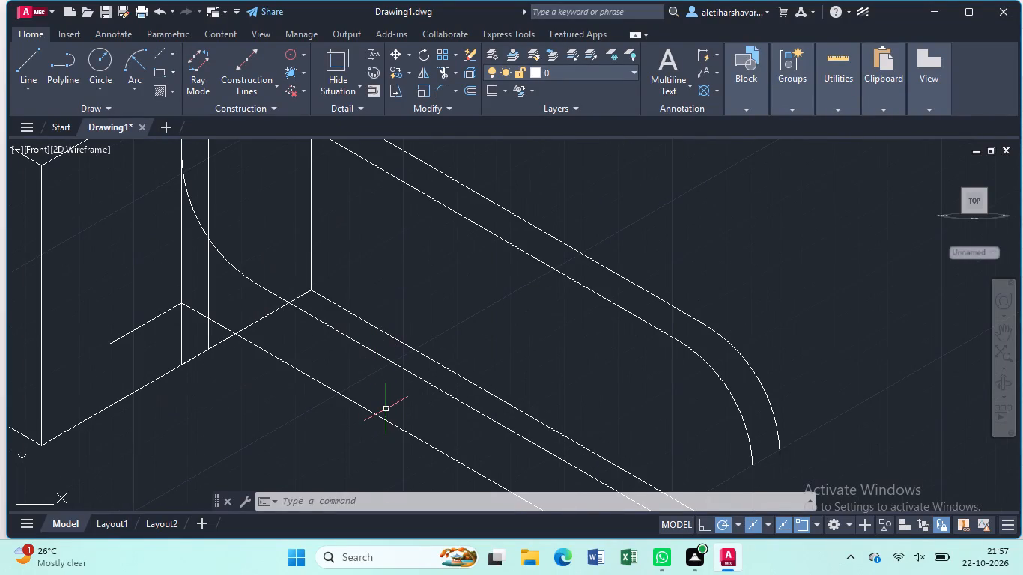
{"action": "middle_click_drag", "start_coordinate": [386, 410], "coordinate": [350, 311]}
{"action": "scroll", "coordinate": [353, 314], "scroll_direction": "down", "scroll_amount": 2}
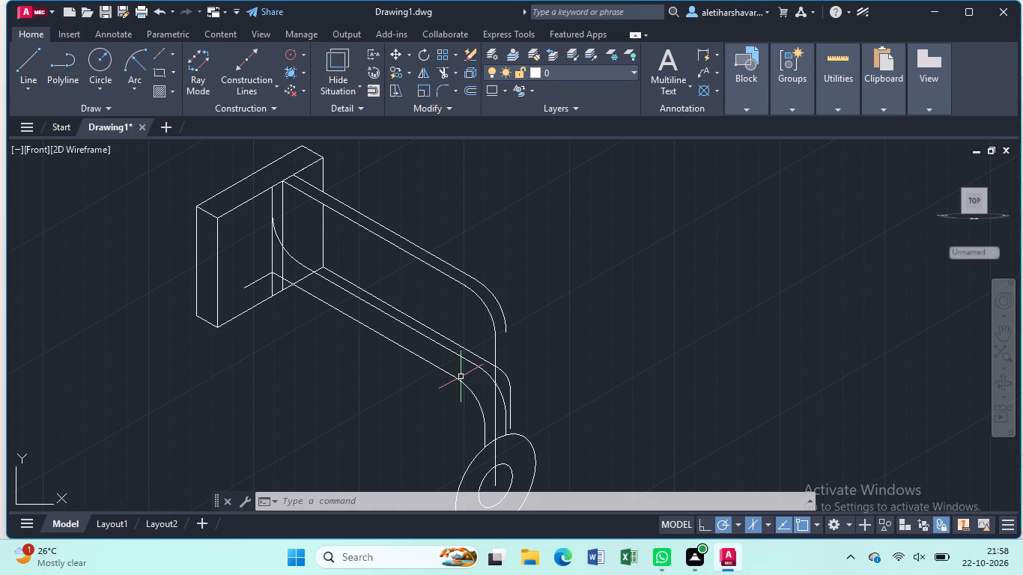
{"action": "left_click", "coordinate": [503, 394]}
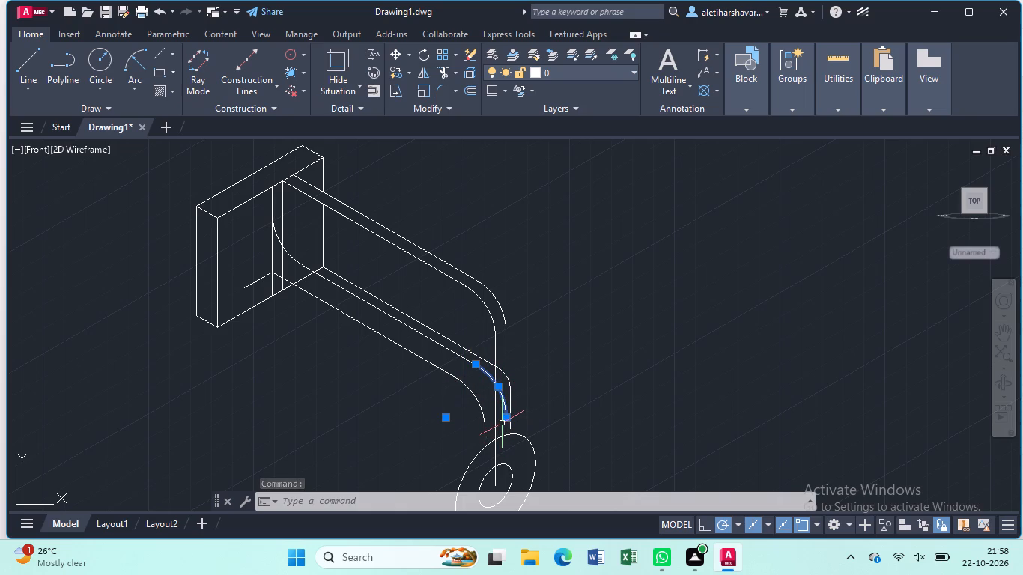
{"action": "key", "text": "Delete"}
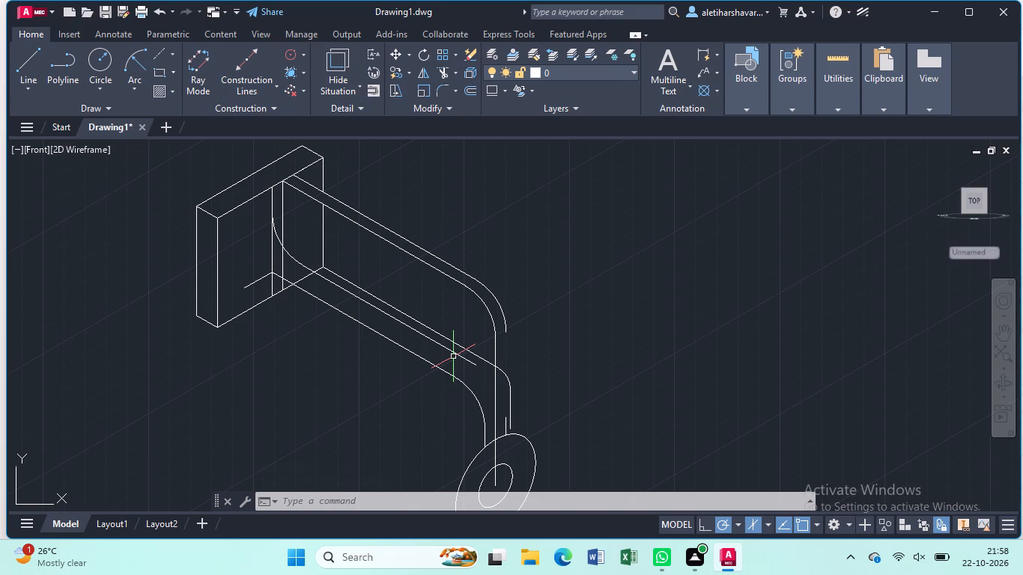
Draw a 25-long line at 150° from the centre of the eye's isocircles to set the eye's depth.
{"action": "middle_click_drag", "start_coordinate": [476, 421], "coordinate": [475, 313]}
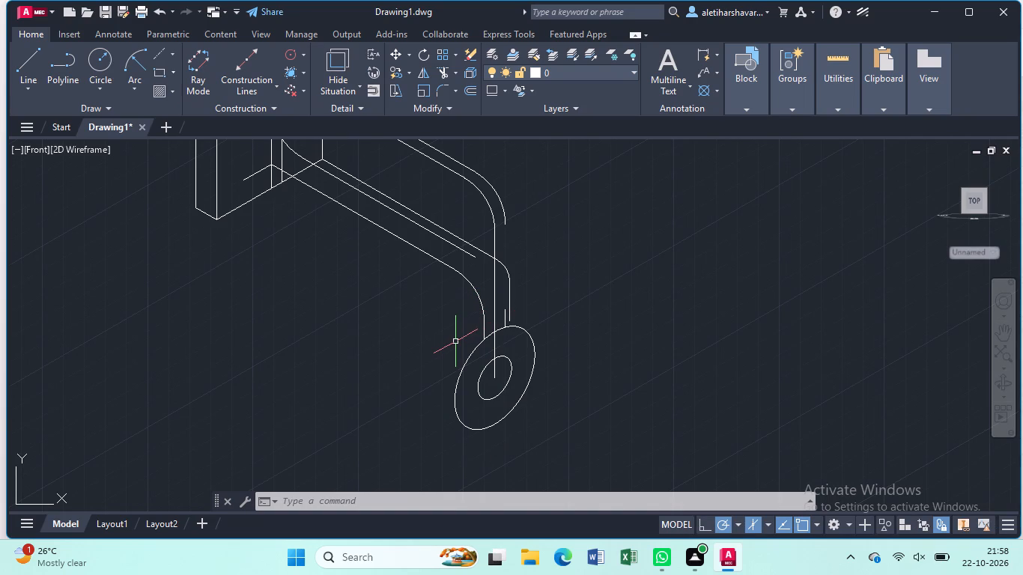
{"action": "key", "text": "l"}
{"action": "key", "text": "Return"}
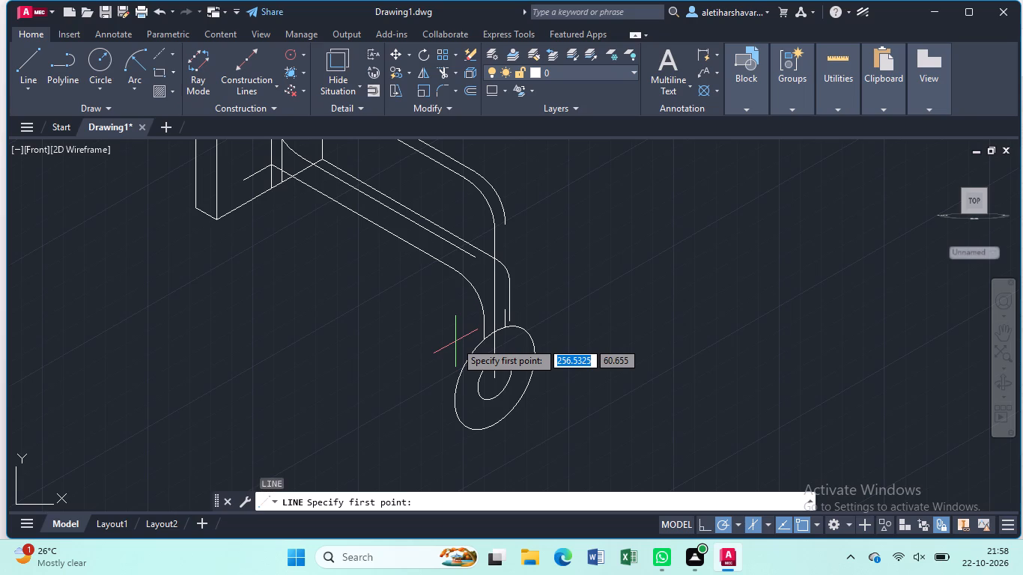
{"action": "left_click", "coordinate": [497, 376]}
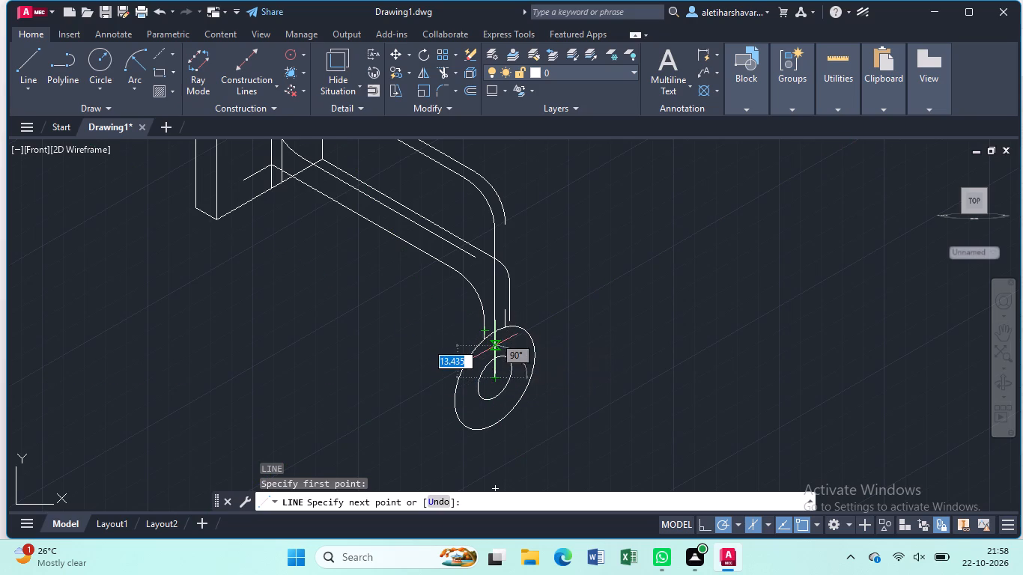
{"action": "middle_click_drag", "start_coordinate": [500, 358], "coordinate": [667, 314]}
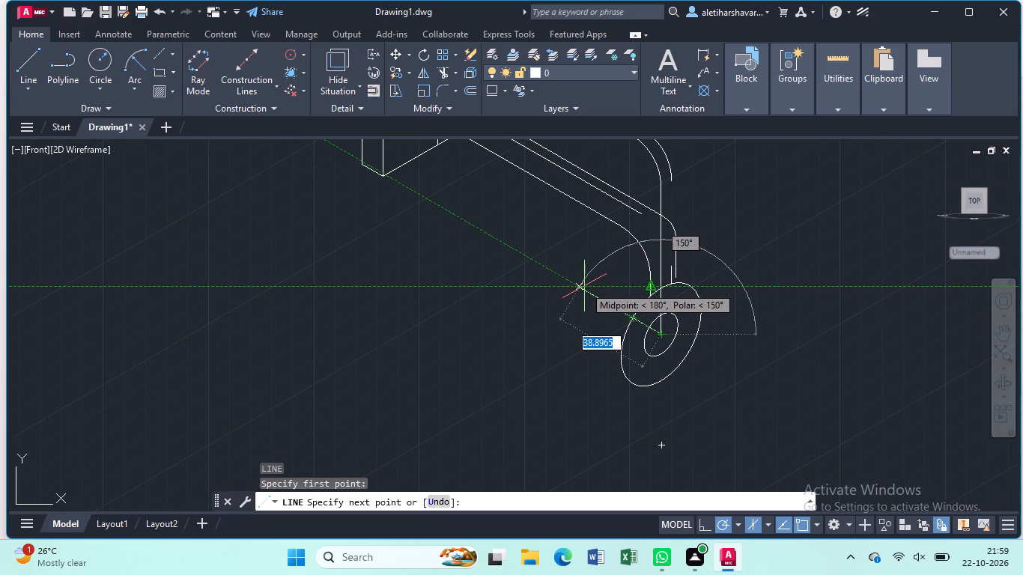
{"action": "type", "text": "25"}
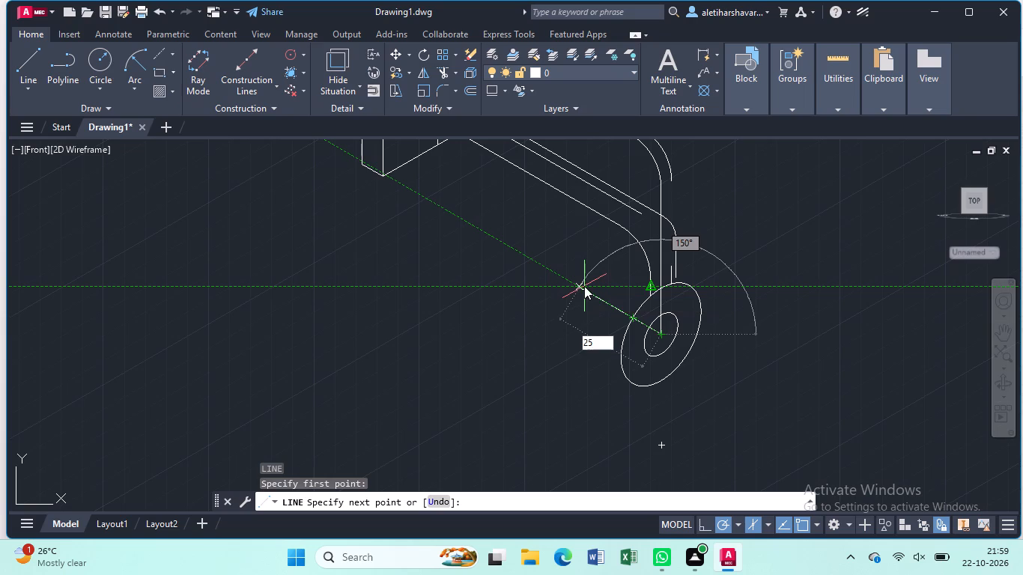
{"action": "key", "text": "Return"}
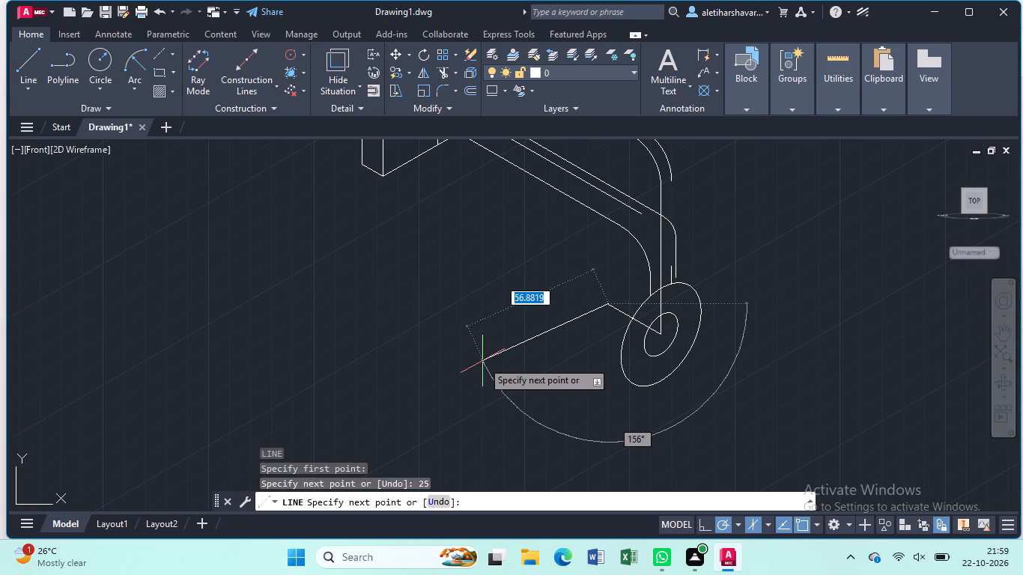
{"action": "key", "text": "Escape"}
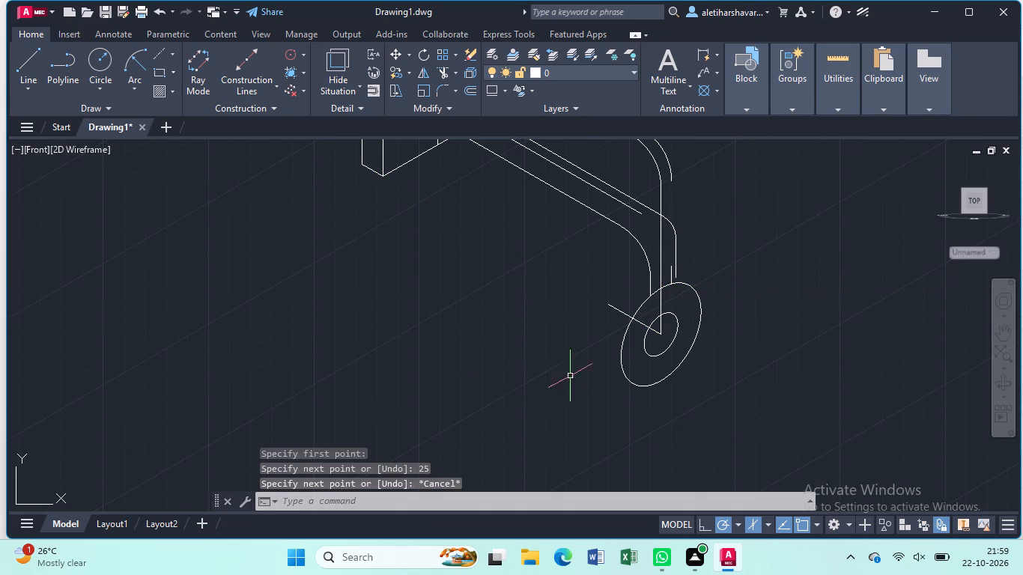
Copy the eye's outer isocircle from its centre to the far end of the 25-long depth line.
{"action": "left_click", "coordinate": [632, 383]}
{"action": "key", "text": "c"}
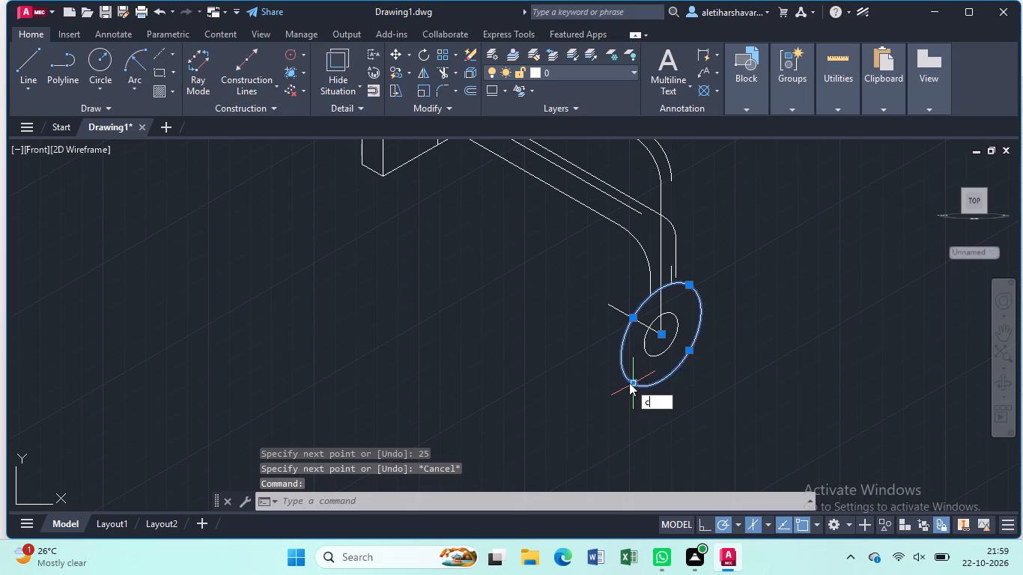
{"action": "key", "text": "o"}
{"action": "key", "text": "Return"}
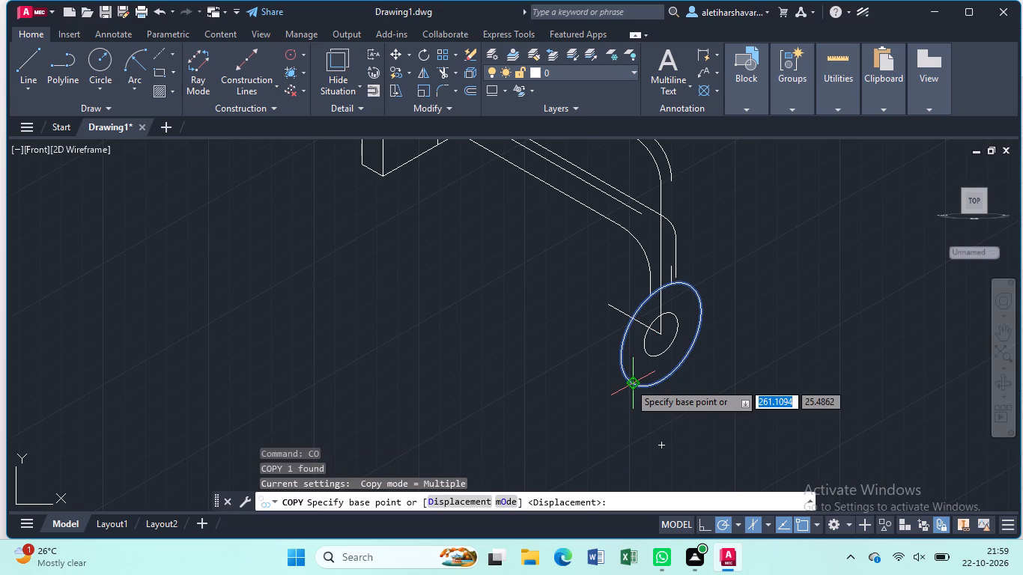
{"action": "left_click", "coordinate": [662, 332]}
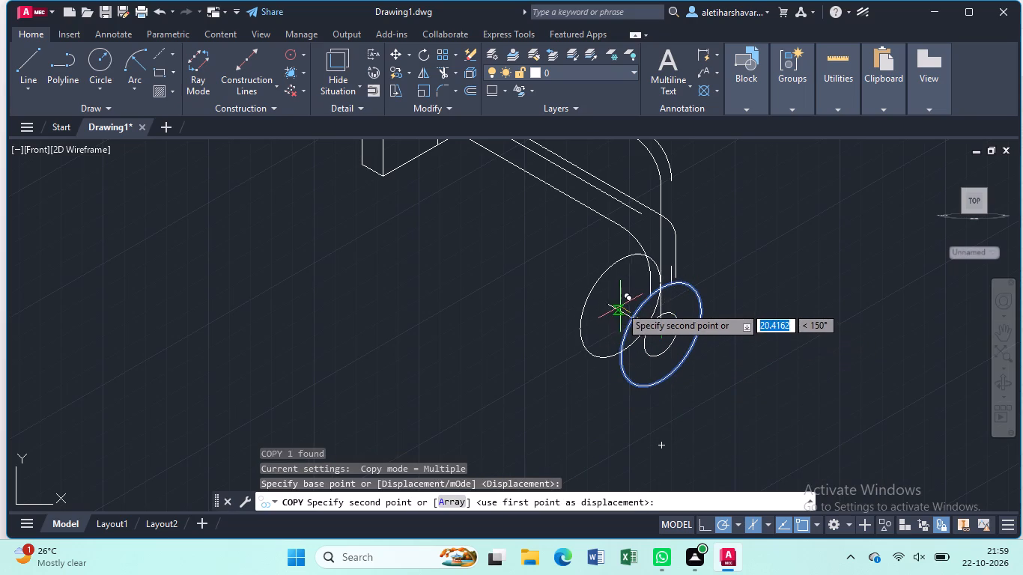
{"action": "left_click", "coordinate": [612, 303]}
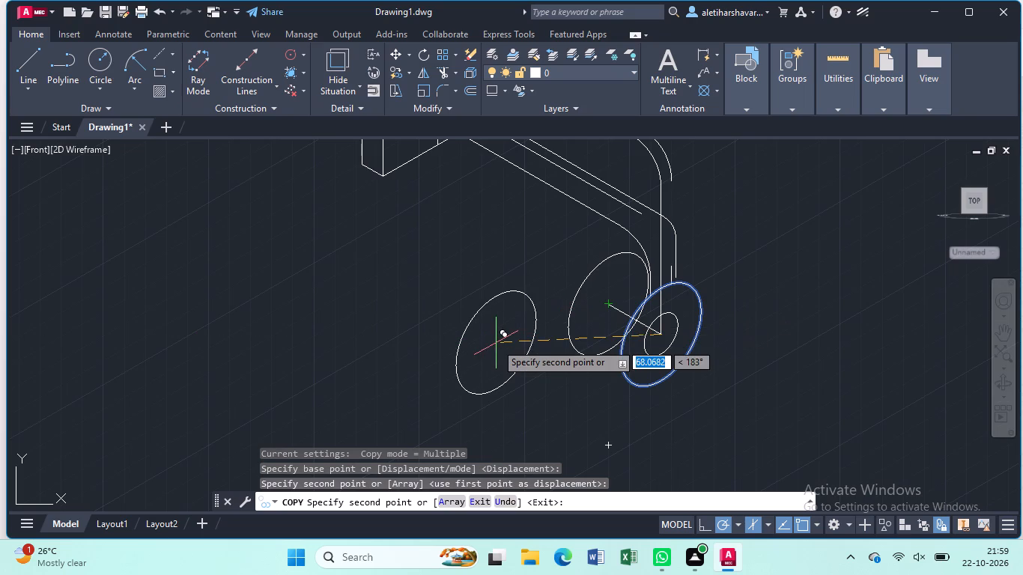
{"action": "key", "text": "Escape"}
Draw the eye's lower edge line joining the lower quadrant points of the two large isocircles.
{"action": "key", "text": "l"}
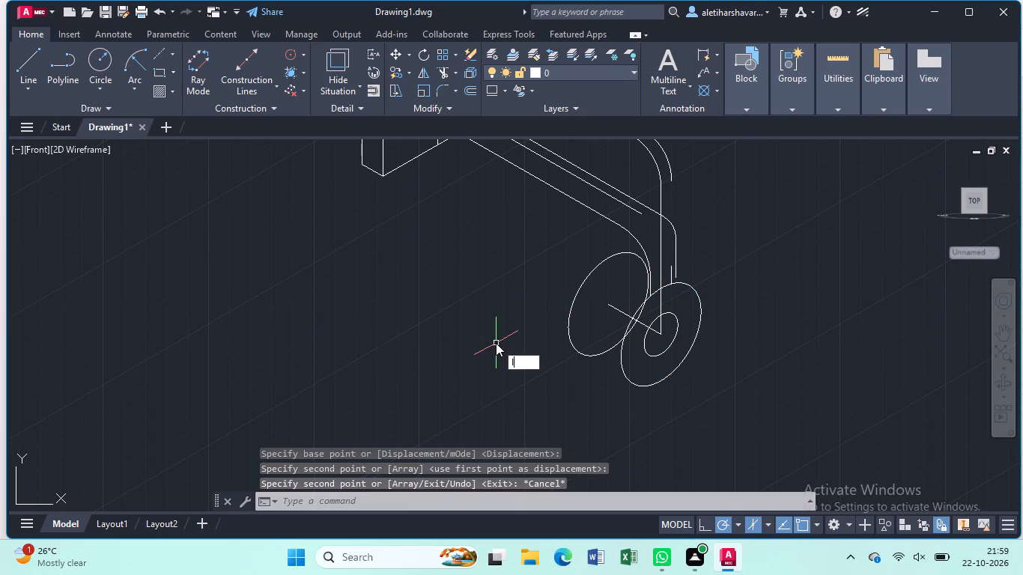
{"action": "key", "text": "Return"}
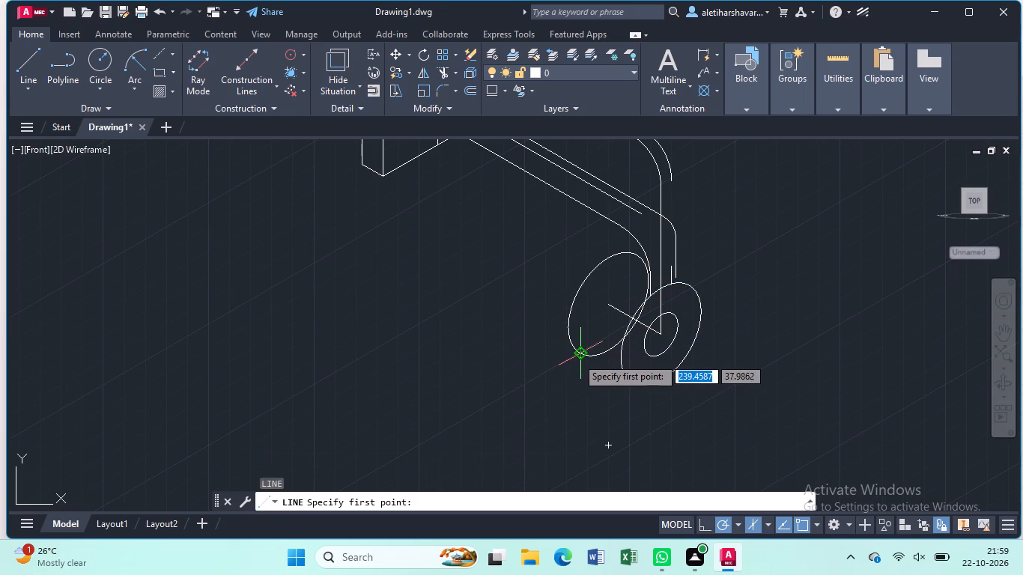
{"action": "left_click", "coordinate": [585, 356]}
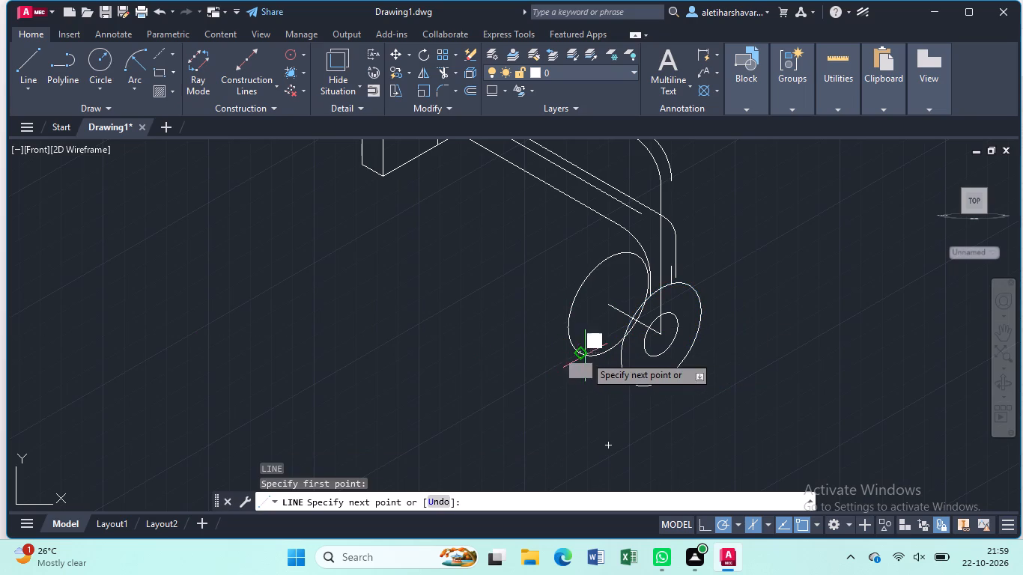
{"action": "left_click", "coordinate": [636, 389]}
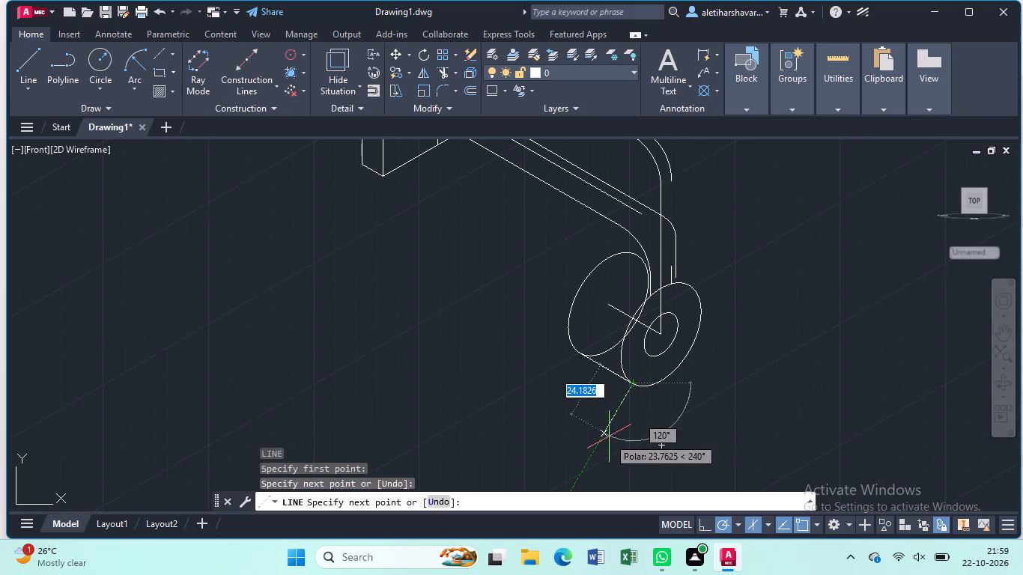
{"action": "key", "text": "Escape"}
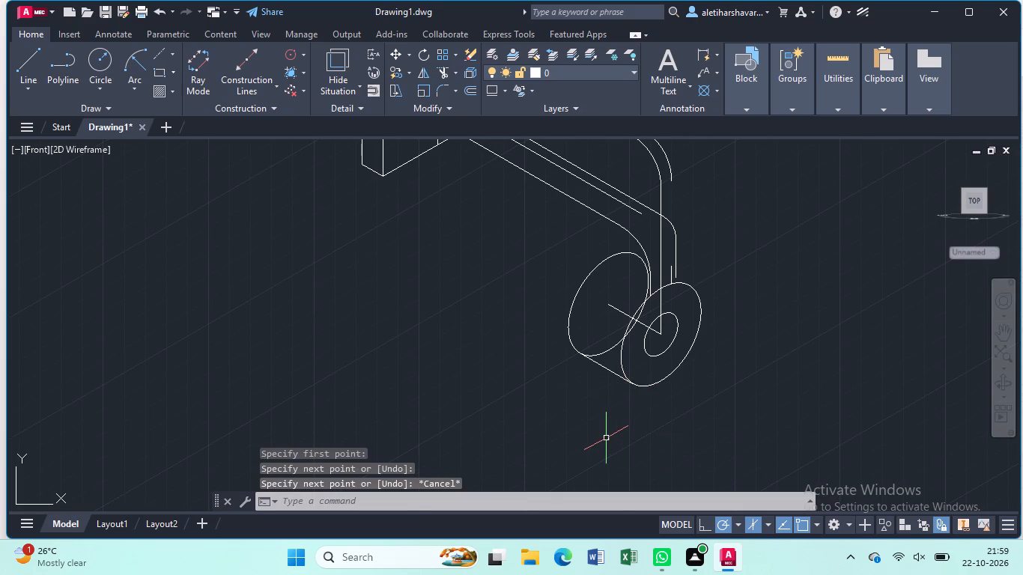
Draw two connected lines from the copied isocircle's side to the original's upper quadrant and back to the copy's upper quadrant.
{"action": "key", "text": "l"}
{"action": "key", "text": "Return"}
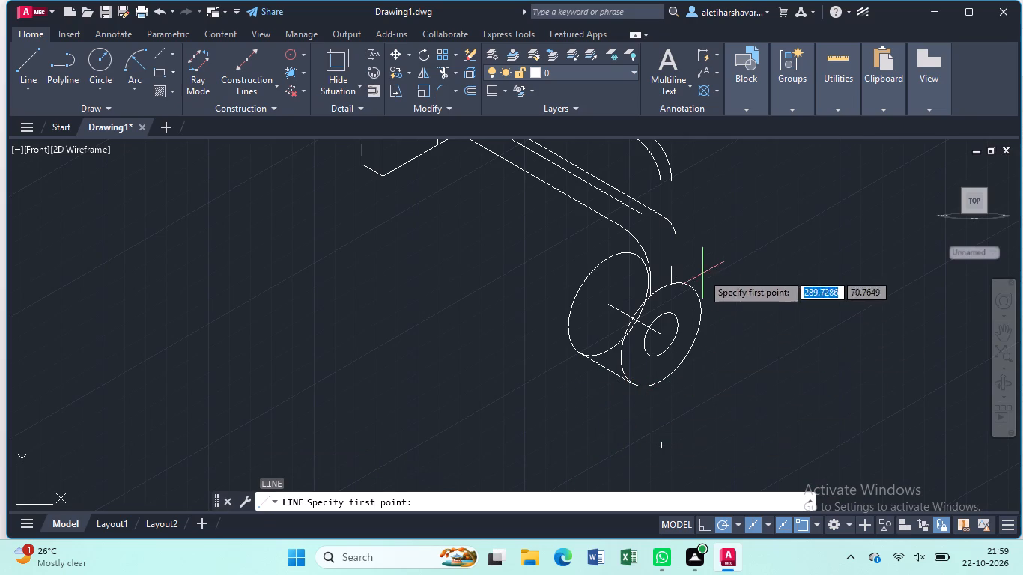
{"action": "left_click", "coordinate": [646, 270]}
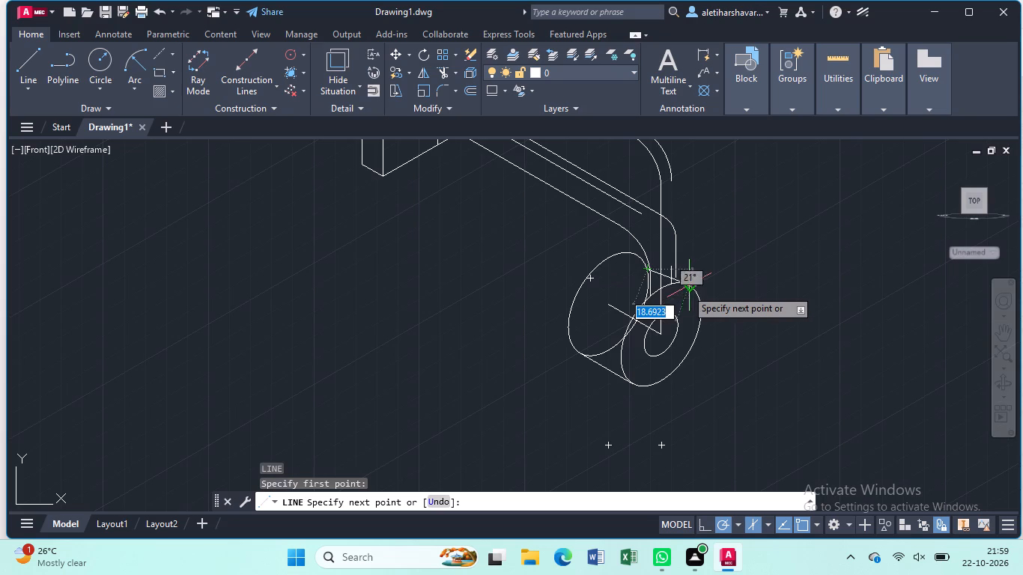
{"action": "left_click", "coordinate": [691, 288]}
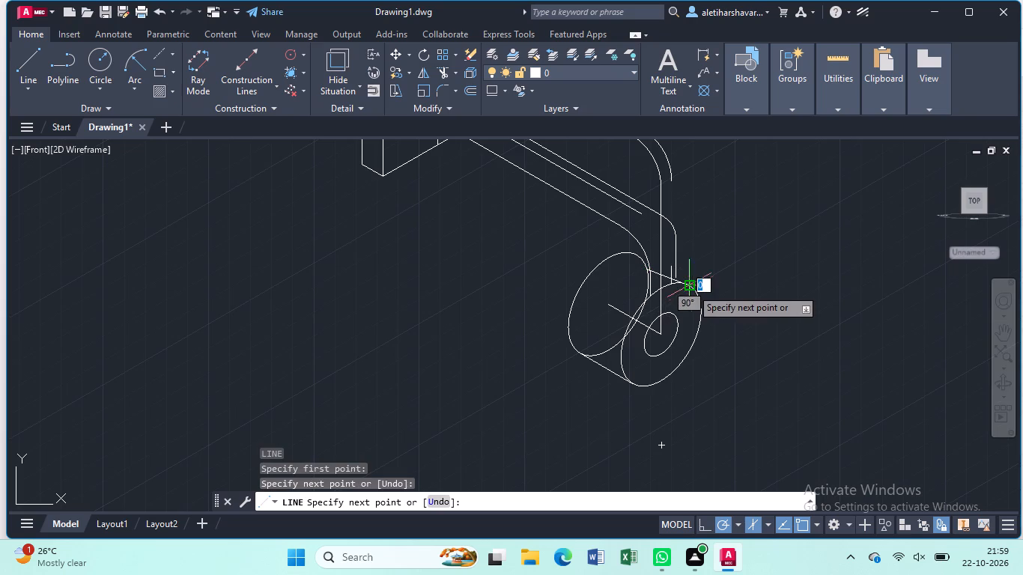
{"action": "left_click", "coordinate": [640, 258]}
{"action": "key", "text": "Escape"}
Trim the excess lines where the arm meets the two large isocircles of the eye.
{"action": "key", "text": "grave"}
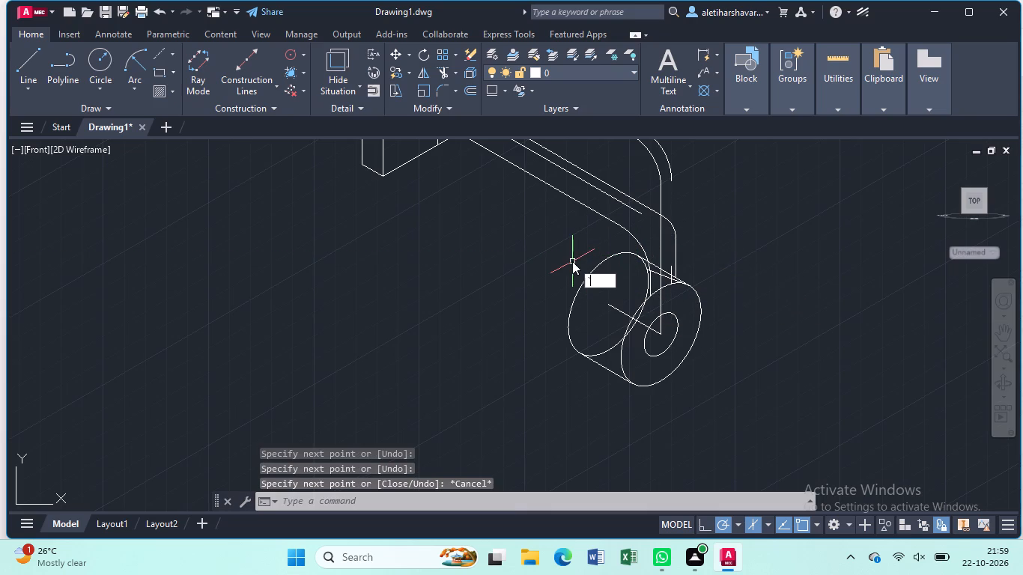
{"action": "type", "text": "tr"}
{"action": "key", "text": "Return"}
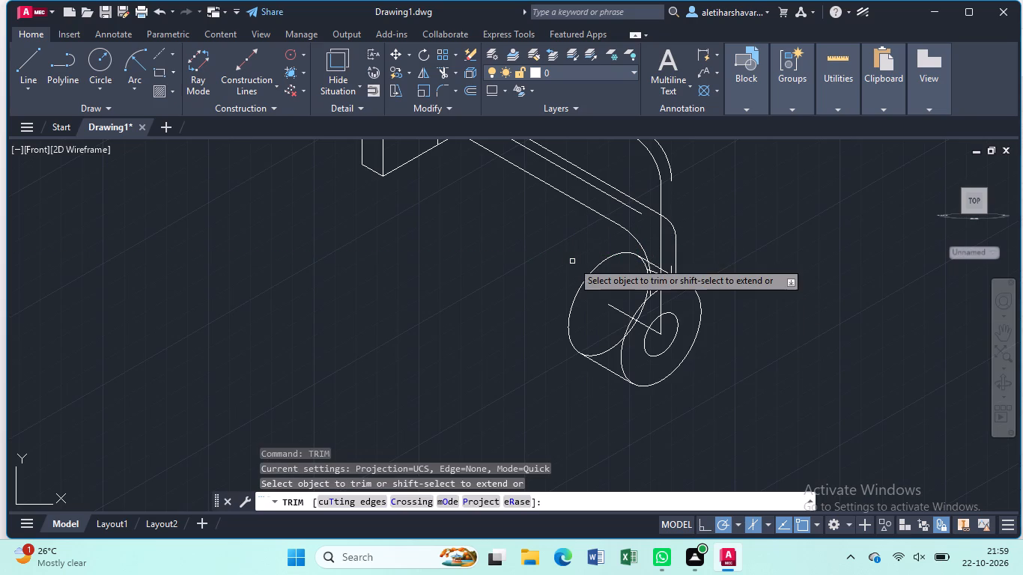
{"action": "scroll", "coordinate": [586, 265], "scroll_direction": "up", "scroll_amount": 1}
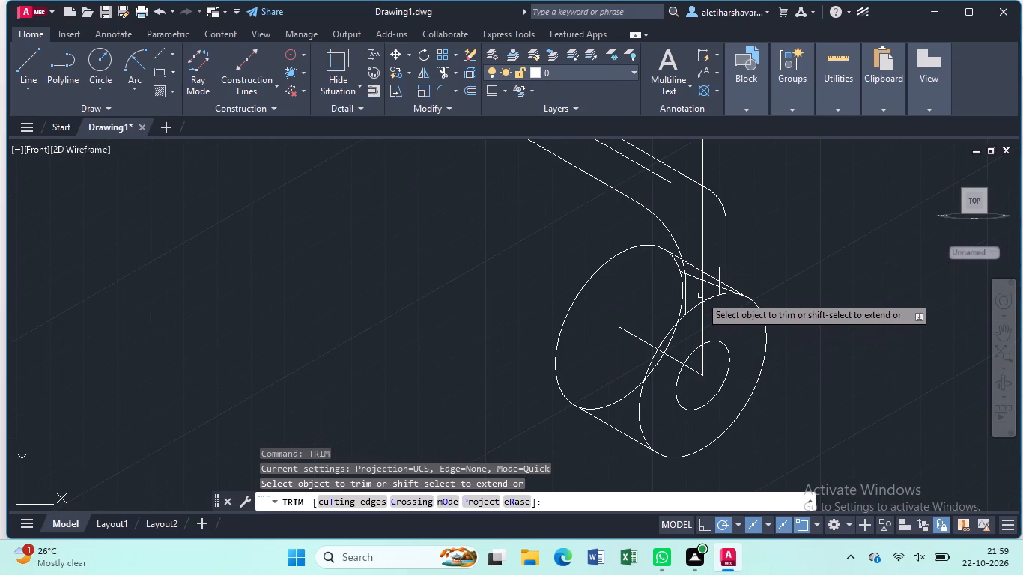
Trim the excess sloped and vertical arm lines between the eye's two large isocircles.
{"action": "left_click", "coordinate": [694, 277]}
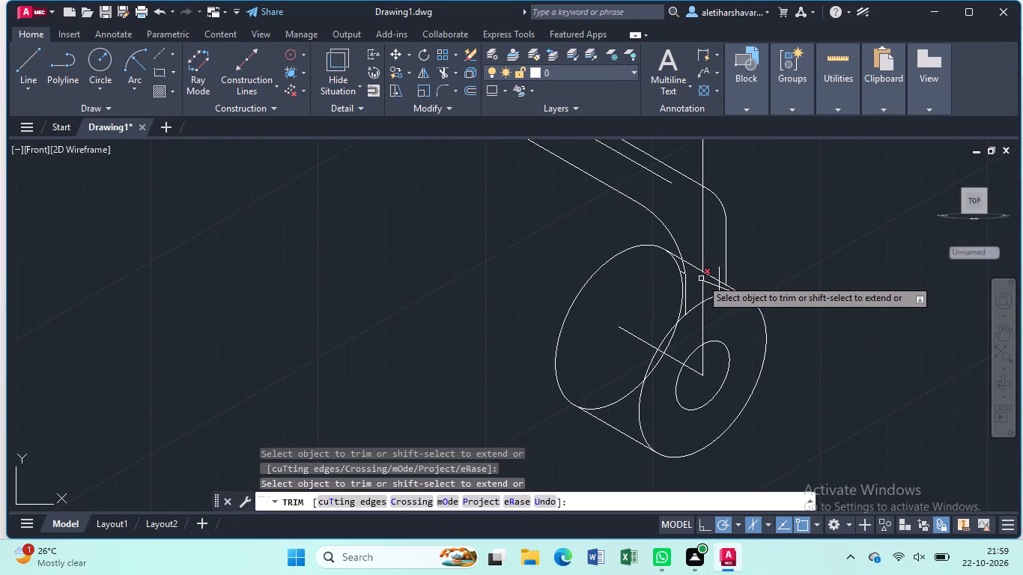
{"action": "left_click", "coordinate": [712, 287]}
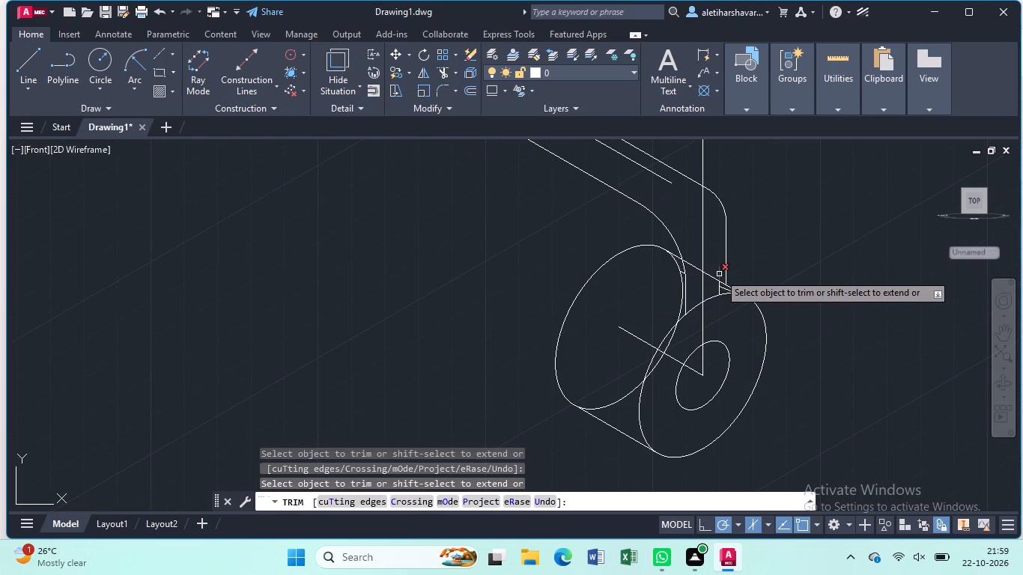
{"action": "left_click", "coordinate": [719, 273]}
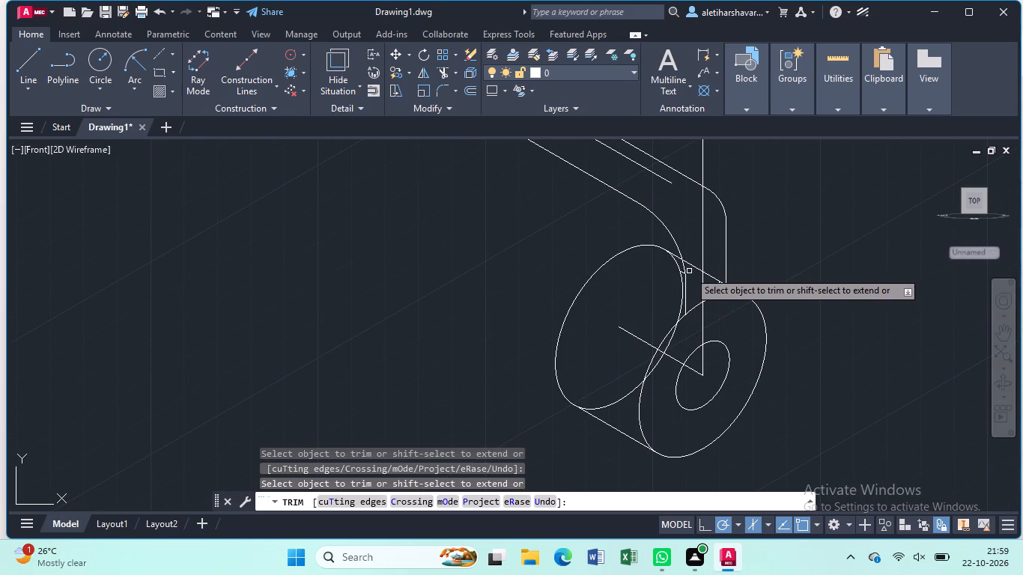
{"action": "left_click", "coordinate": [686, 271]}
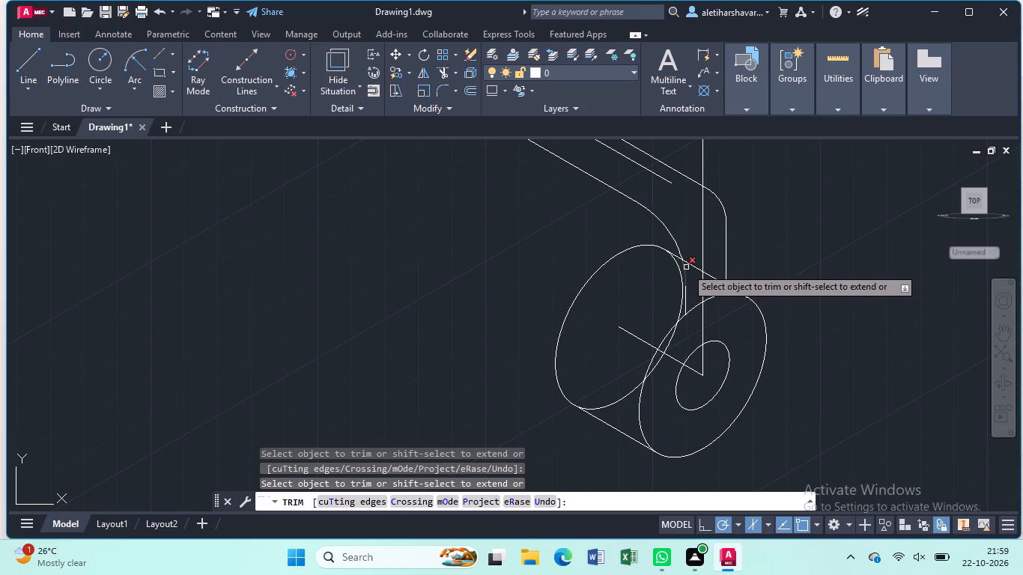
{"action": "left_click", "coordinate": [685, 266]}
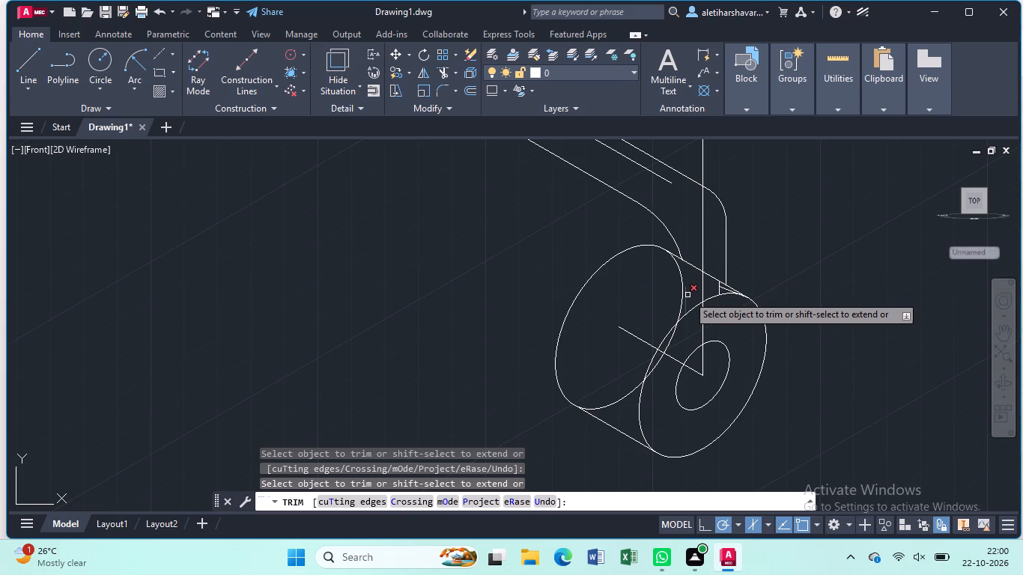
{"action": "left_click", "coordinate": [687, 295]}
Trim the hidden portion of the eye's rear large isocircle between its upper and lower edge lines.
{"action": "left_click", "coordinate": [682, 296]}
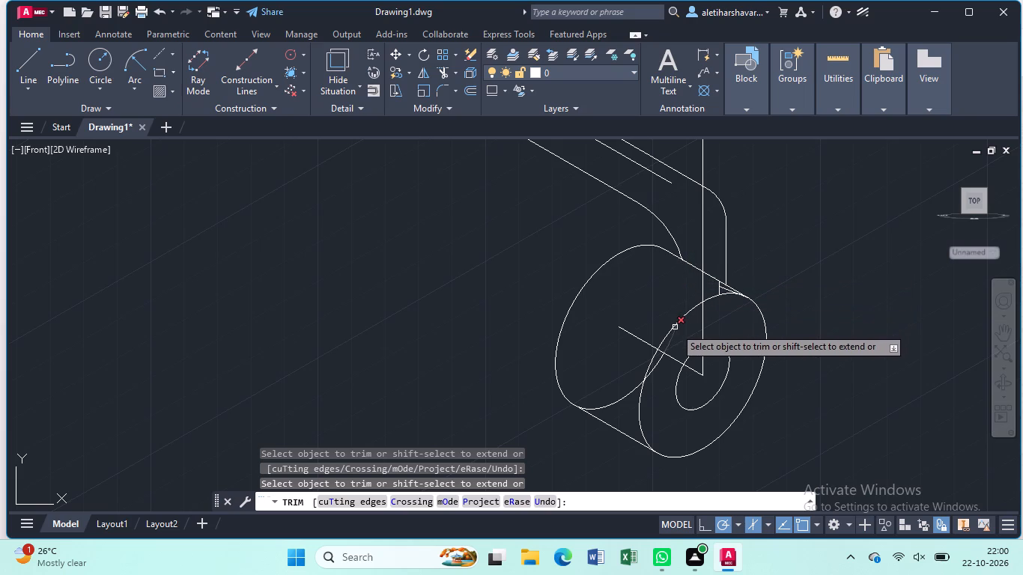
{"action": "left_click", "coordinate": [675, 332]}
{"action": "left_click", "coordinate": [658, 360]}
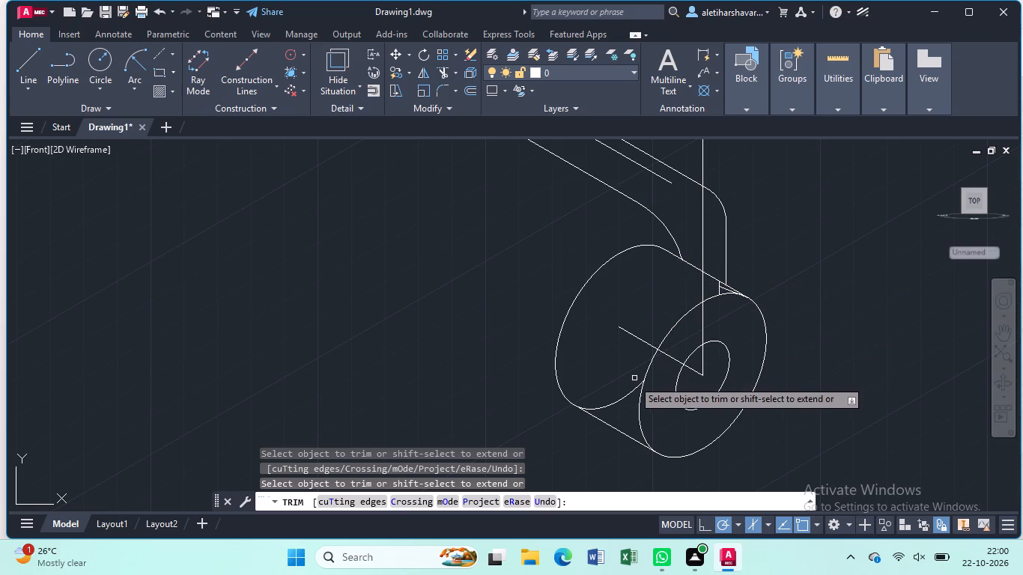
{"action": "left_click", "coordinate": [625, 398]}
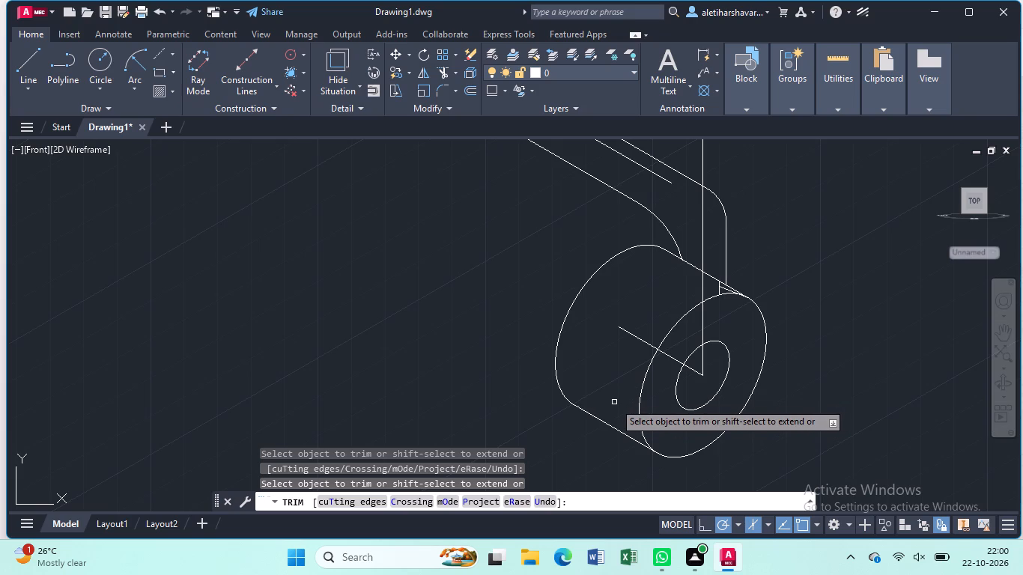
Trim the leftover sliver beside the eye's upper edge and the short stray line crossing the plate's lower edge.
{"action": "scroll", "coordinate": [721, 308], "scroll_direction": "up", "scroll_amount": 2}
{"action": "left_click", "coordinate": [738, 264]}
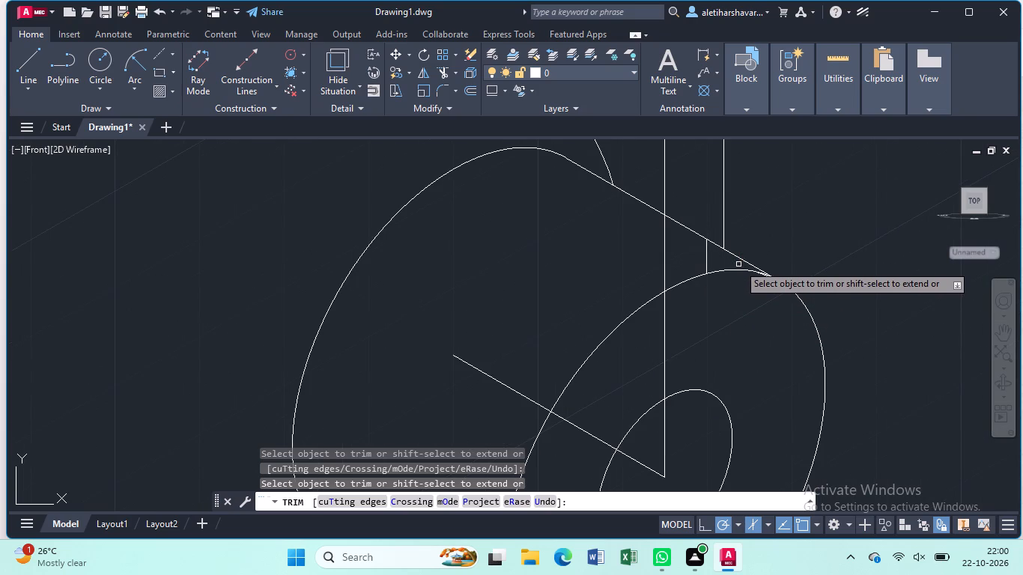
{"action": "scroll", "coordinate": [738, 271], "scroll_direction": "down", "scroll_amount": 3}
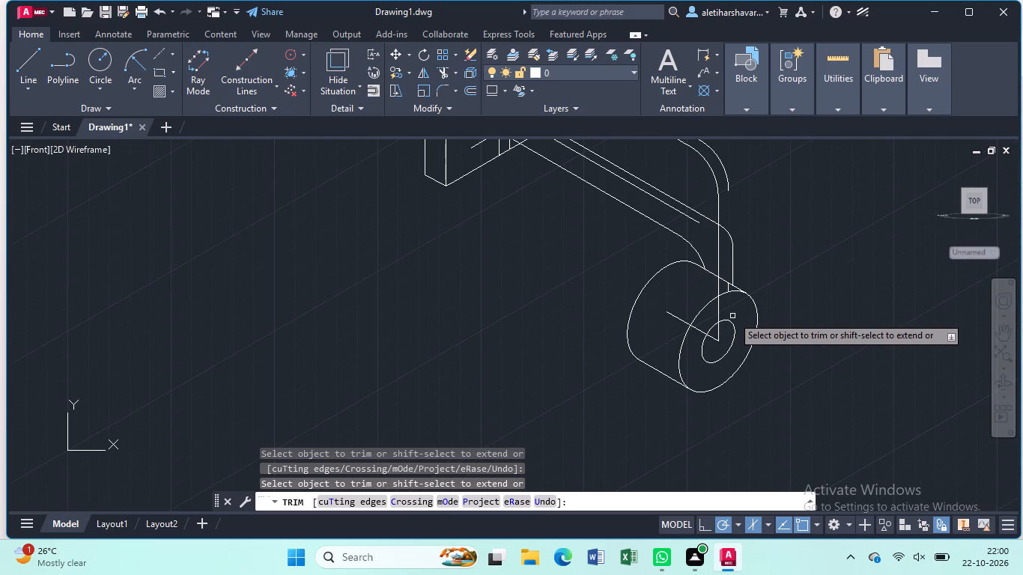
{"action": "scroll", "coordinate": [732, 316], "scroll_direction": "down", "scroll_amount": 1}
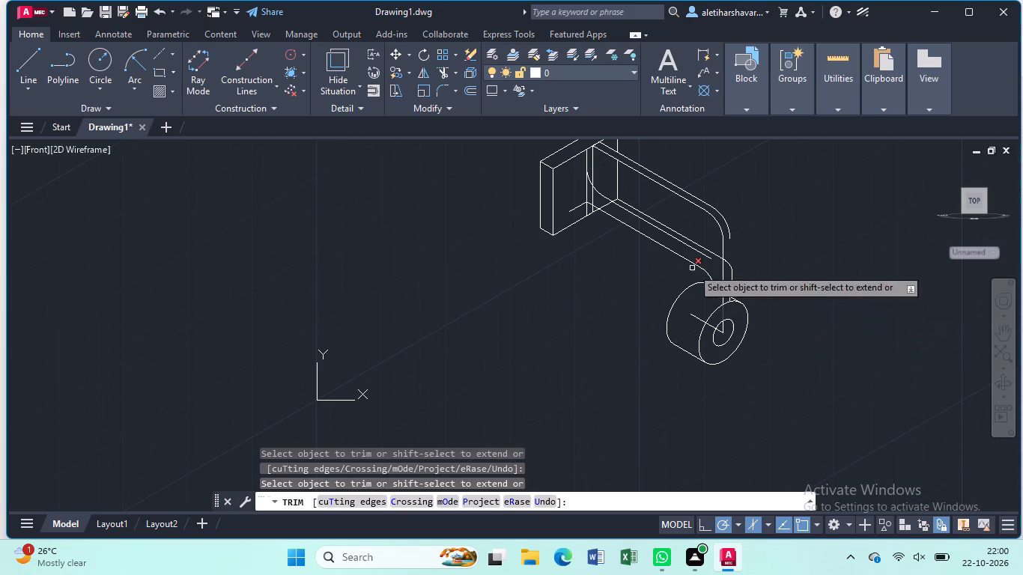
{"action": "left_click", "coordinate": [580, 207]}
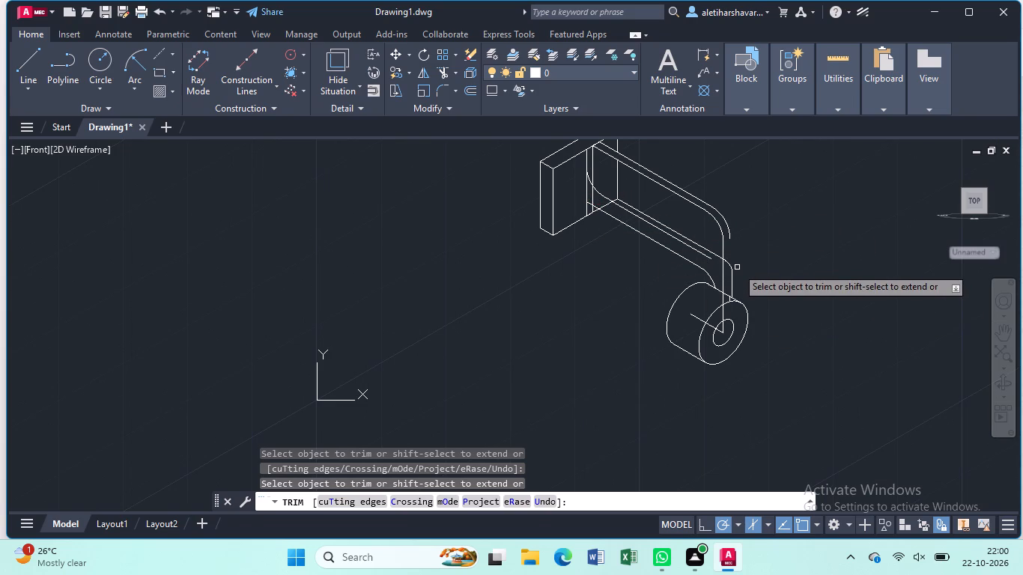
{"action": "scroll", "coordinate": [750, 267], "scroll_direction": "up", "scroll_amount": 2}
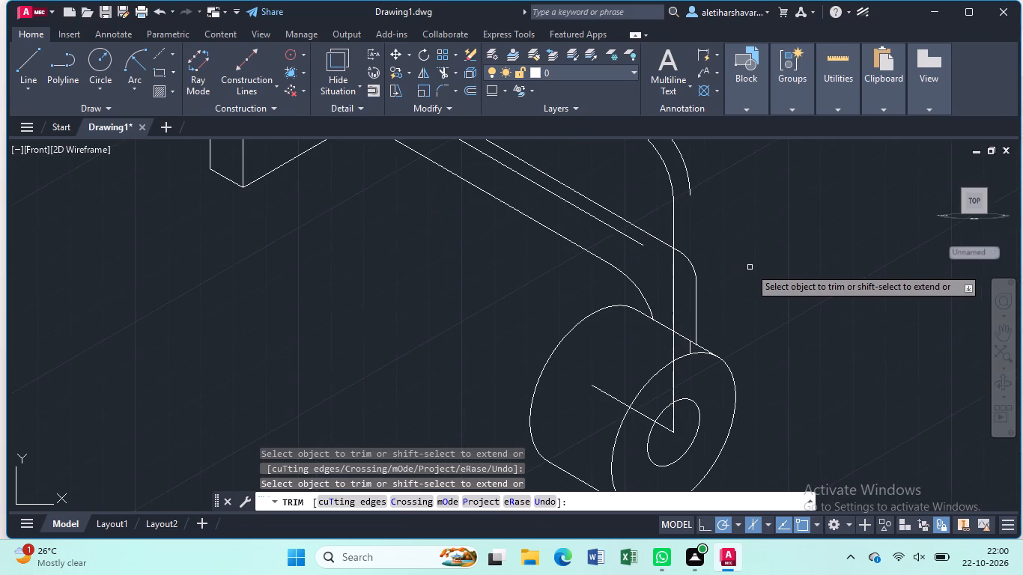
{"action": "scroll", "coordinate": [734, 274], "scroll_direction": "down", "scroll_amount": 2}
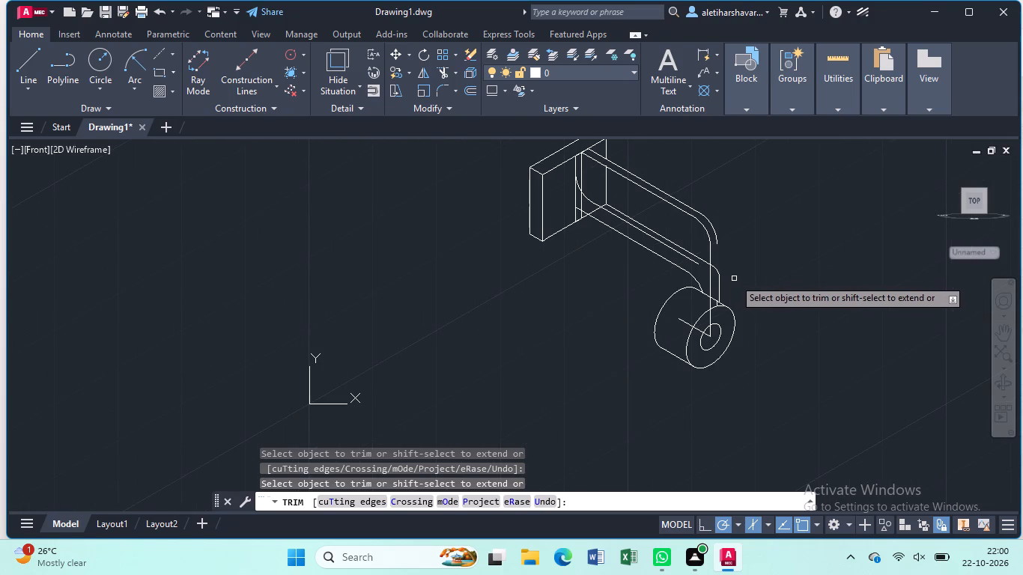
{"action": "key", "text": "Escape"}
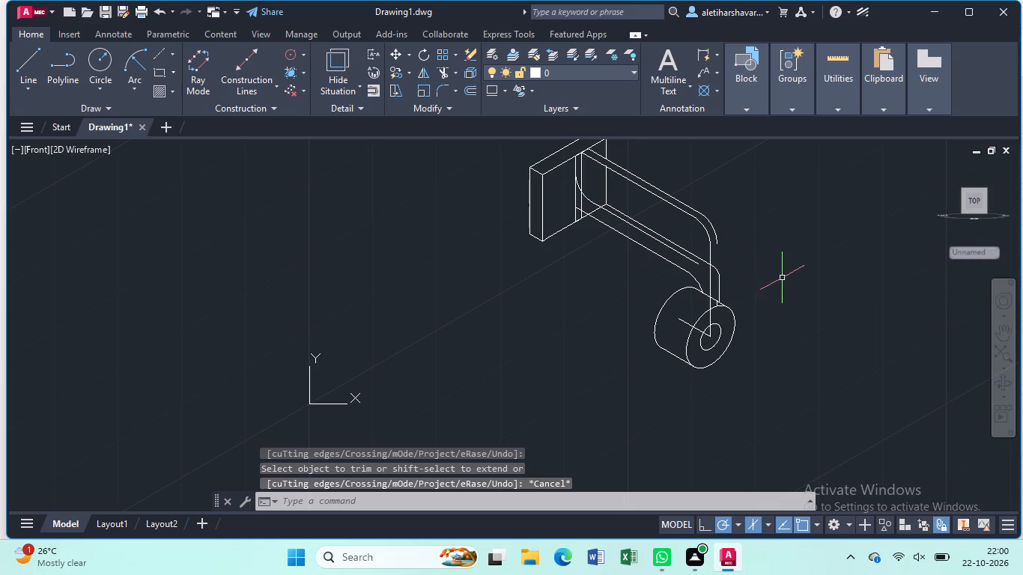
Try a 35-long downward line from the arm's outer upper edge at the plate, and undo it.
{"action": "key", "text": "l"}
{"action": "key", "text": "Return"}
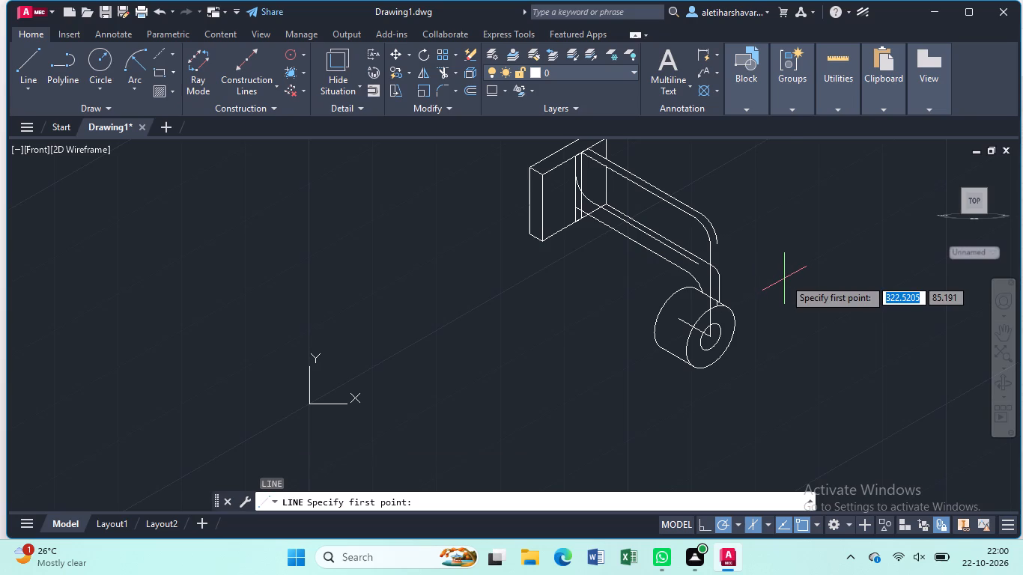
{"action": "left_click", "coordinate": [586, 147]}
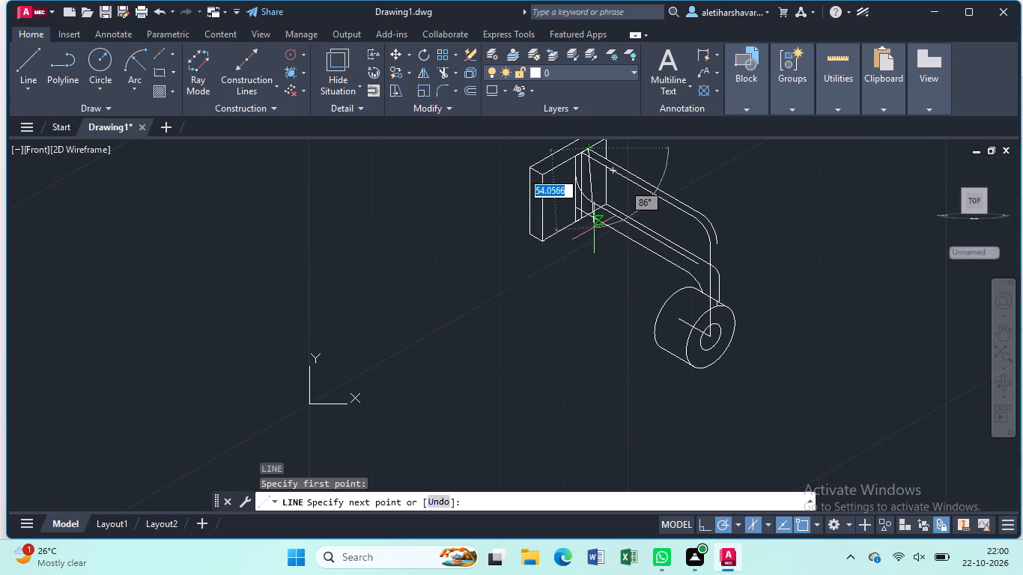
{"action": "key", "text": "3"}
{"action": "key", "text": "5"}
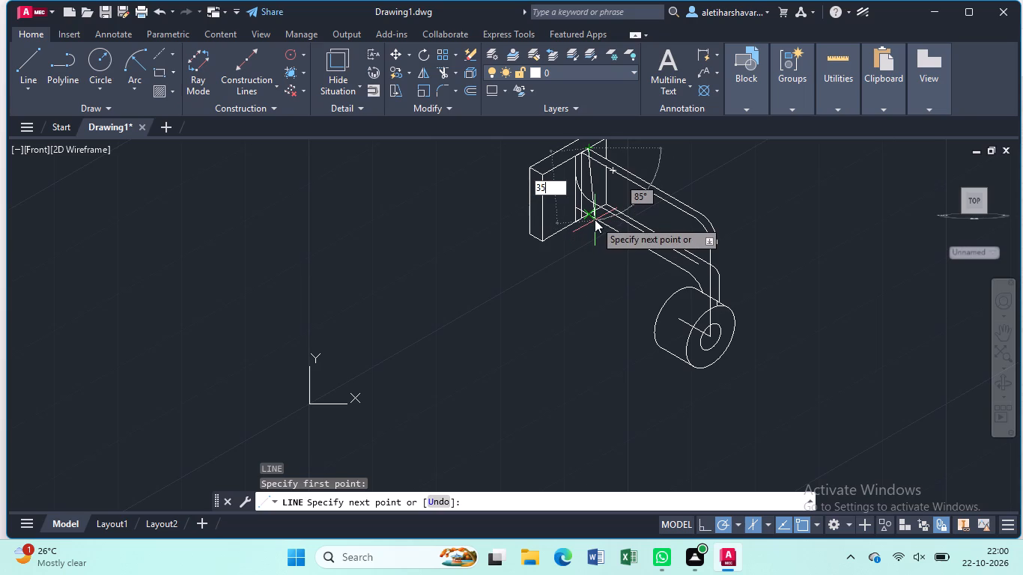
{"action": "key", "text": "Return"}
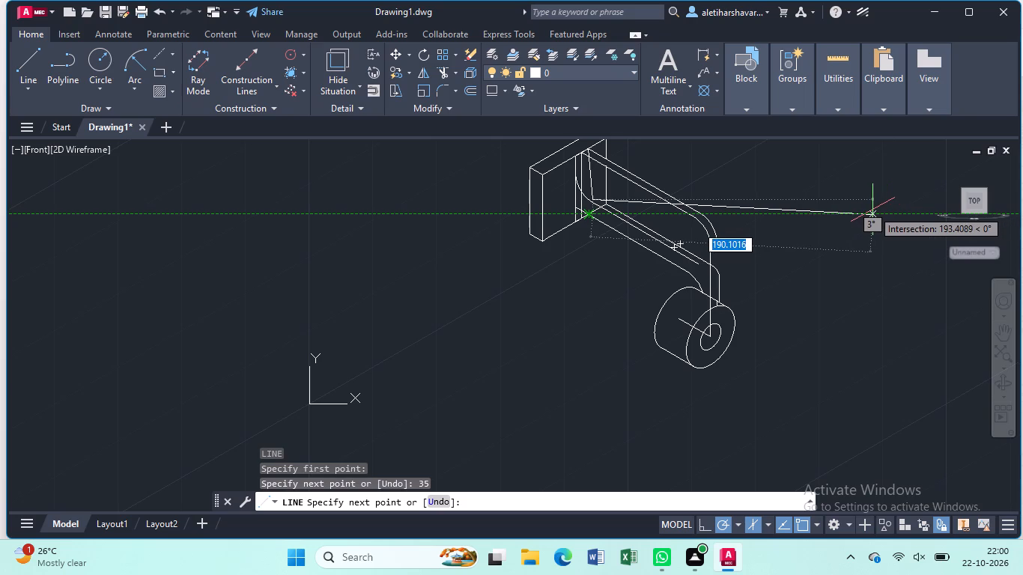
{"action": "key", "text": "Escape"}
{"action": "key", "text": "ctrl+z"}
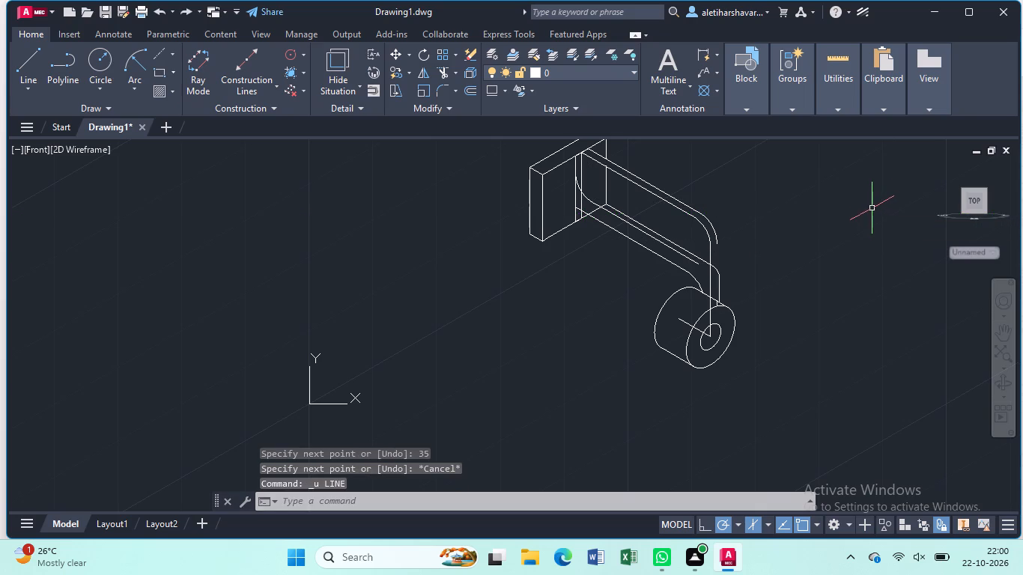
Draw a 35-long line straight down from the plate end of the arm's outer upper edge.
{"action": "key", "text": "l"}
{"action": "key", "text": "Return"}
{"action": "left_click", "coordinate": [591, 147]}
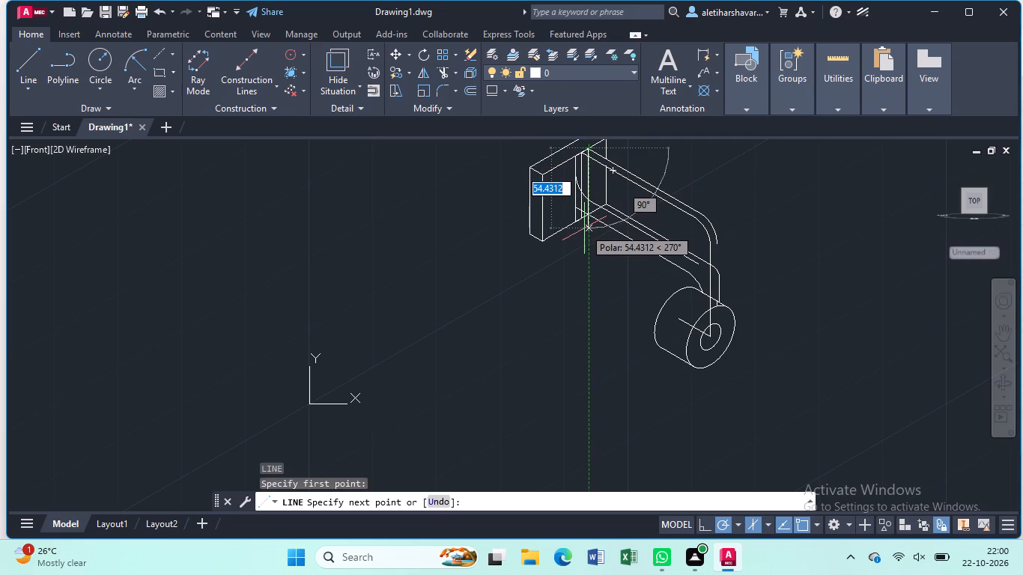
{"action": "type", "text": "35"}
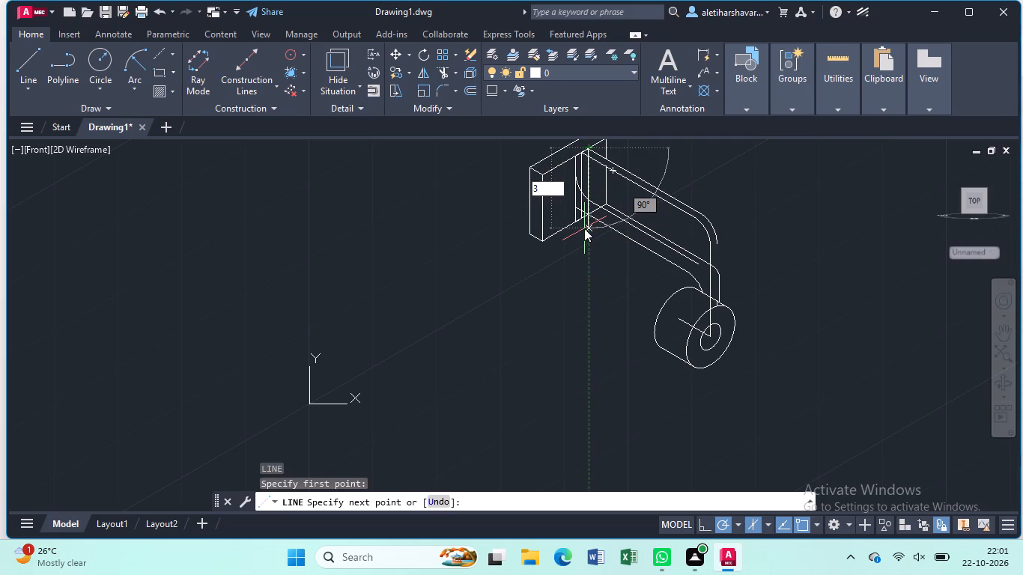
{"action": "key", "text": "Return"}
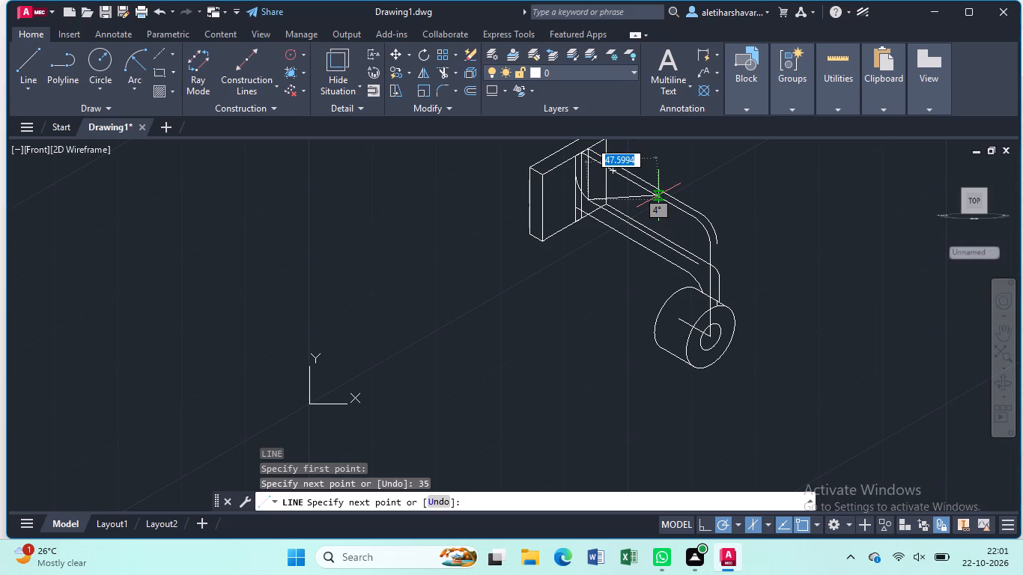
{"action": "key", "text": "Escape"}
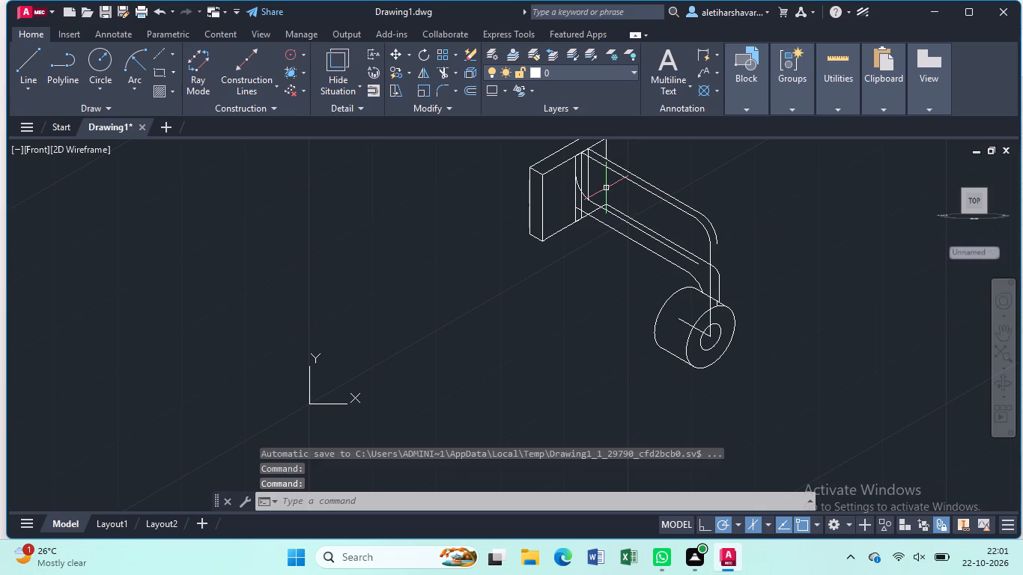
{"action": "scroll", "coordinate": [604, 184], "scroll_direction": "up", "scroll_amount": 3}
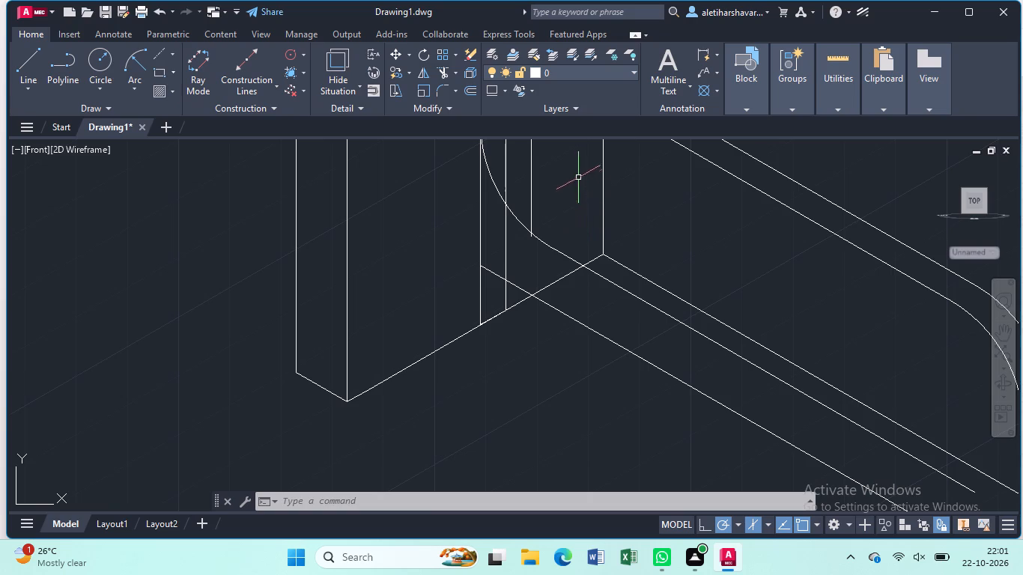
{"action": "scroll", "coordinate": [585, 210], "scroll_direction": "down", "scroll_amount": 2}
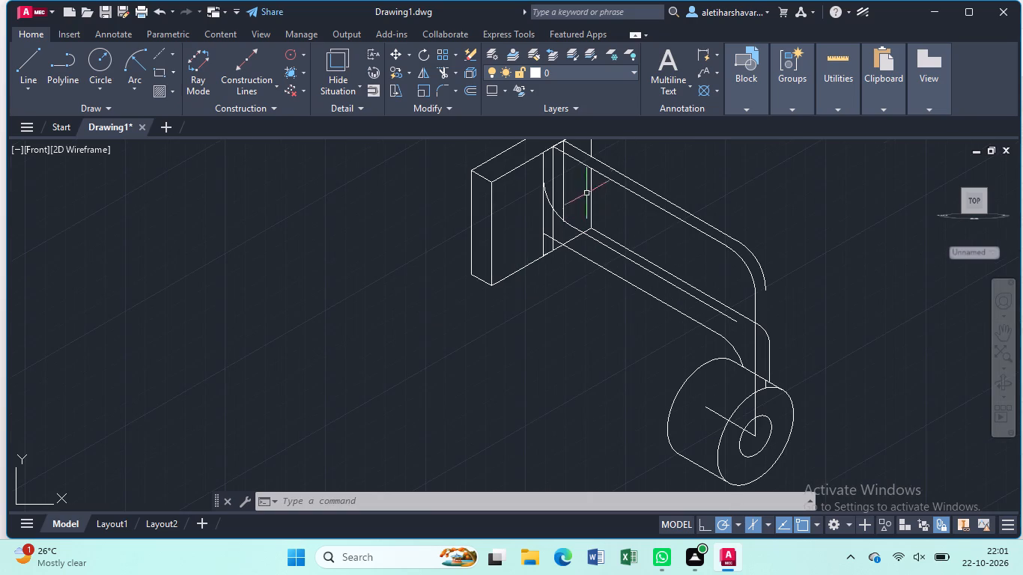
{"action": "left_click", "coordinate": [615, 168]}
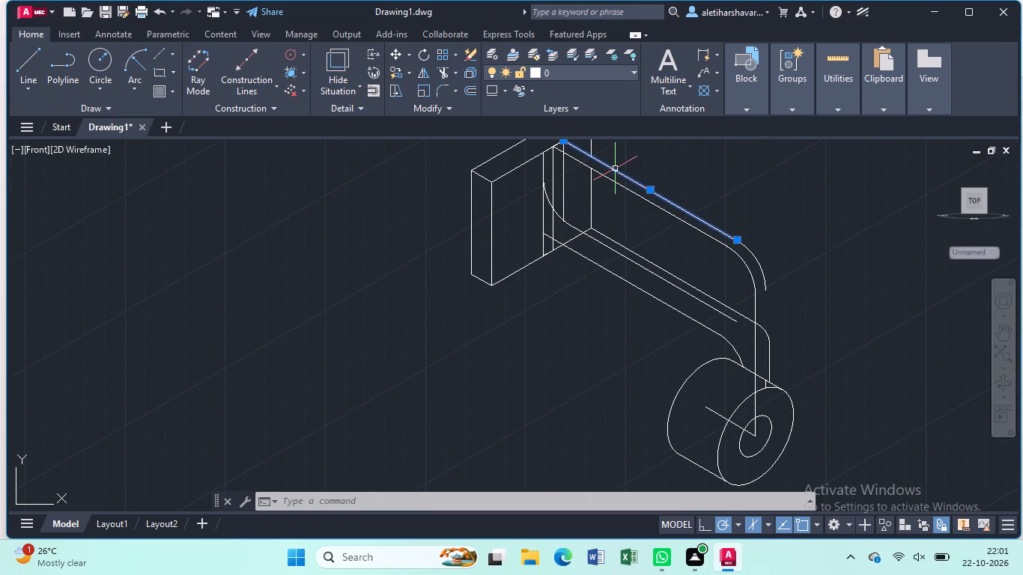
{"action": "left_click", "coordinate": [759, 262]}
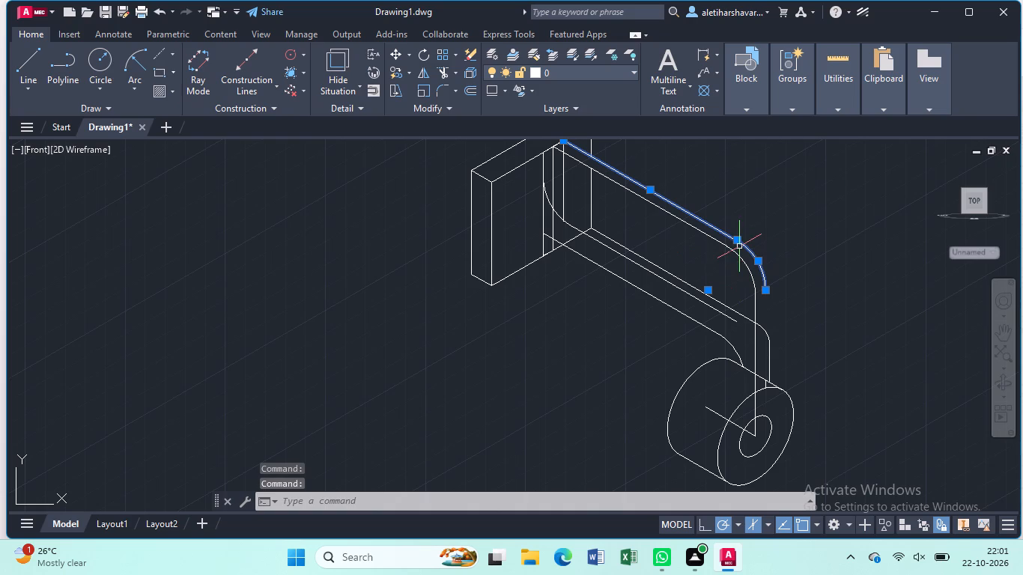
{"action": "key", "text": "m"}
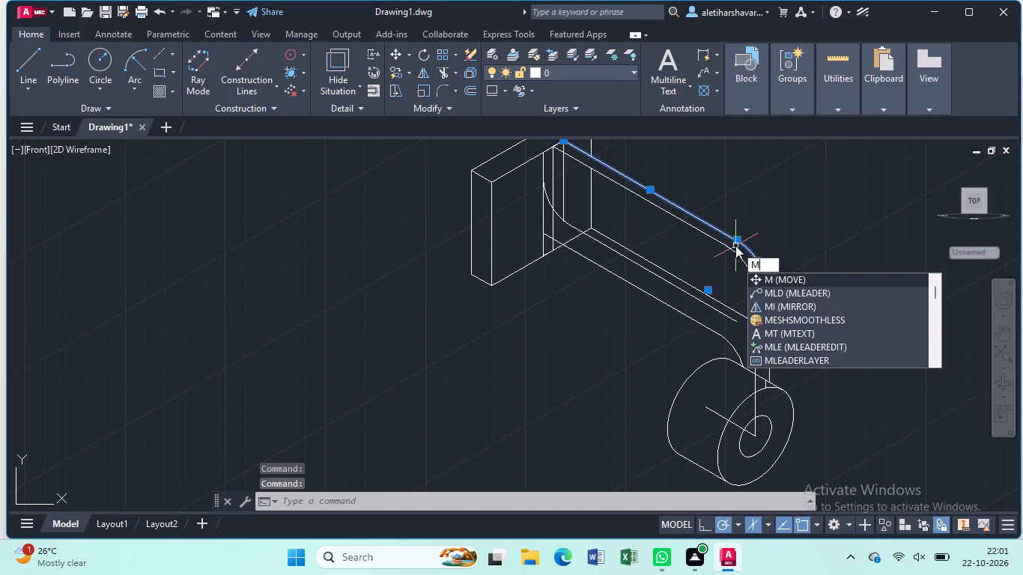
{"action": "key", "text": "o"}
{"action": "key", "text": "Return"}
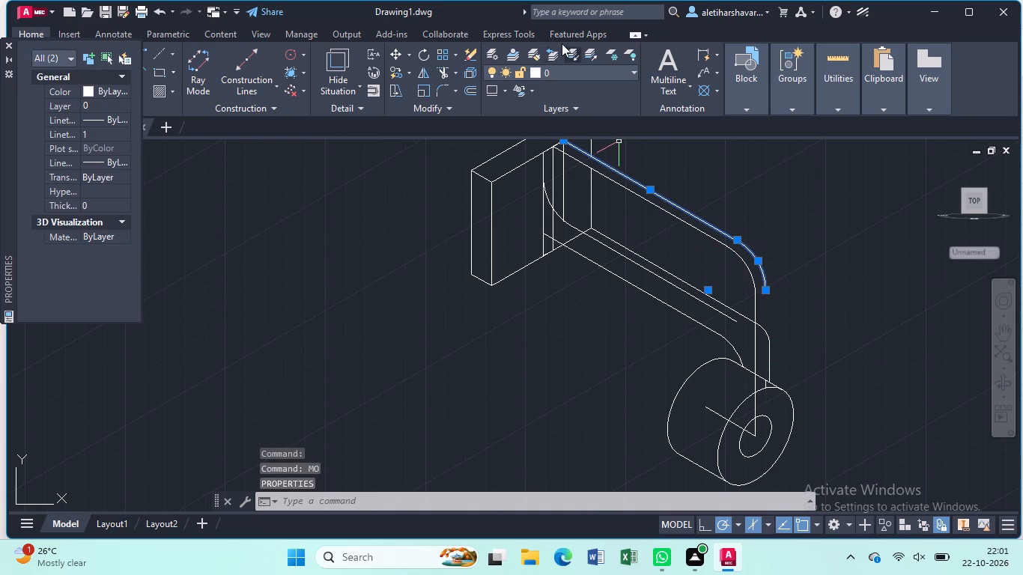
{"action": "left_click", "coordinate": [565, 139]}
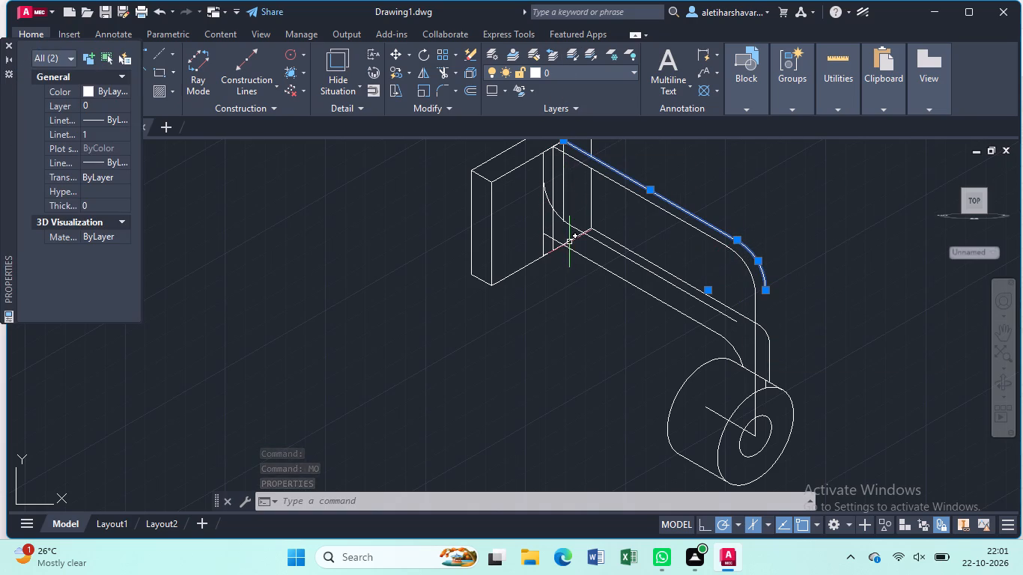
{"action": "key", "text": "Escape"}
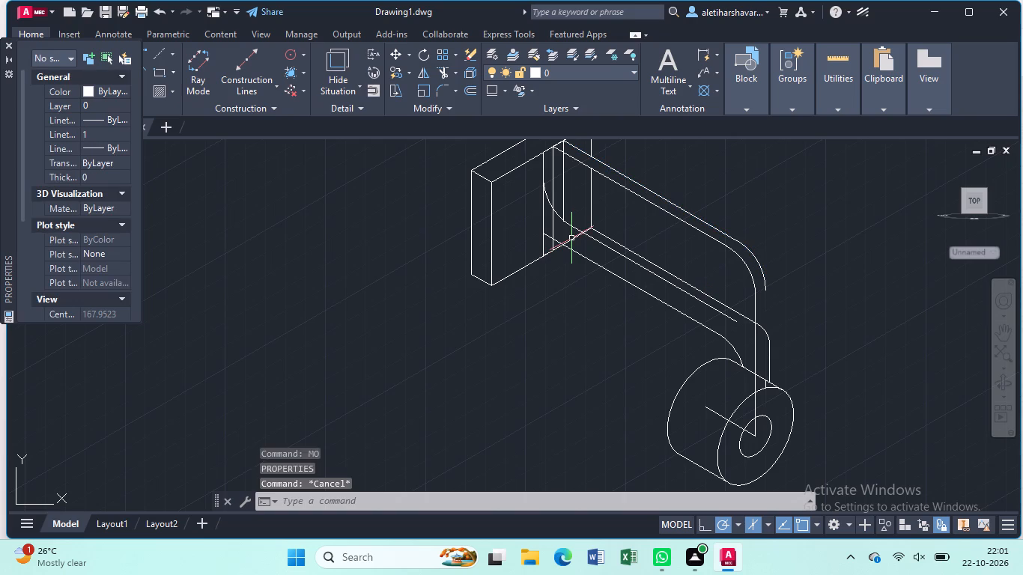
Move the arm's outer upper edge line and its bend arc straight down to the lower end of the vertical line at the plate.
{"action": "key", "text": "m"}
{"action": "key", "text": "o"}
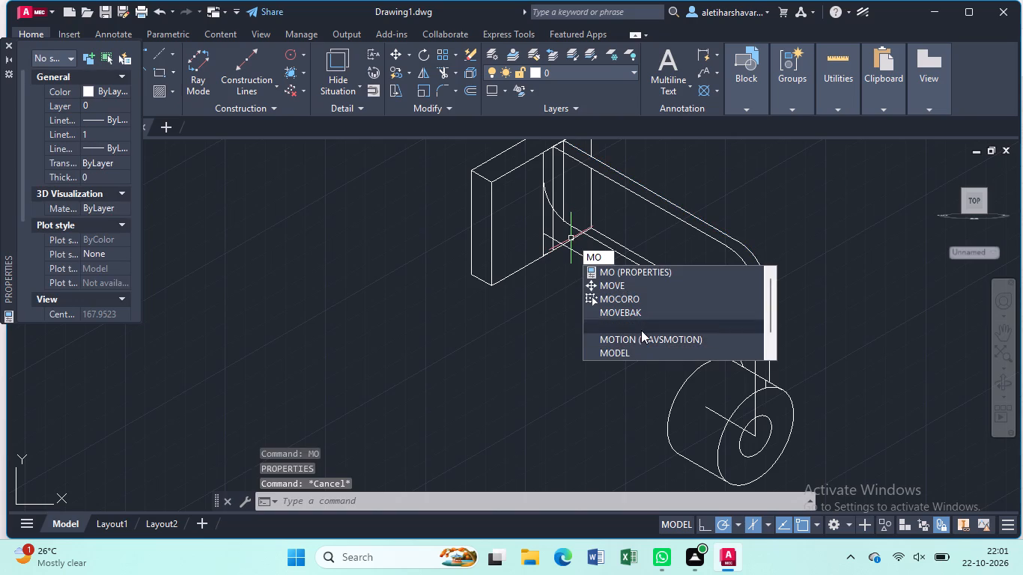
{"action": "left_click", "coordinate": [648, 282]}
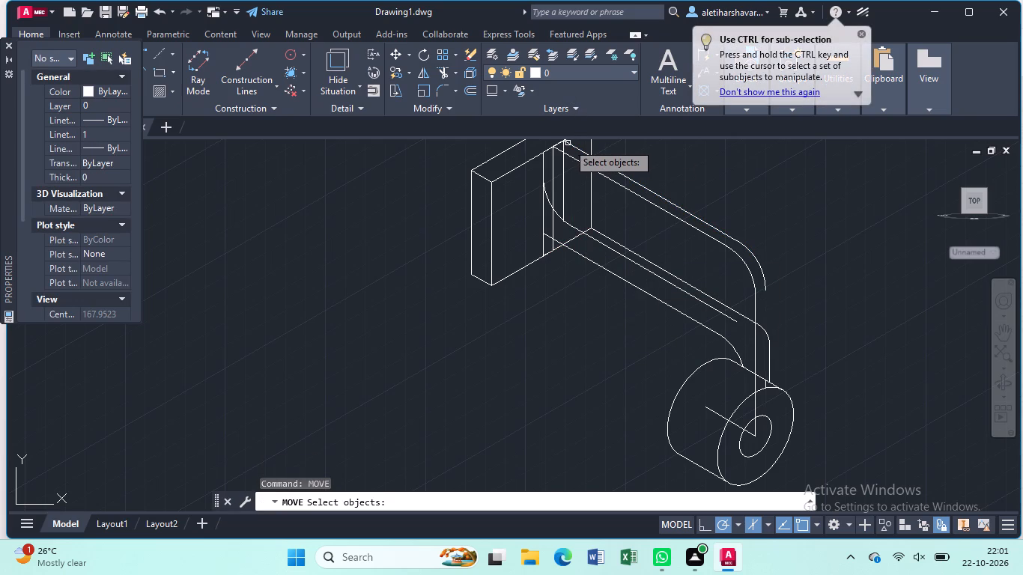
{"action": "left_click", "coordinate": [568, 143]}
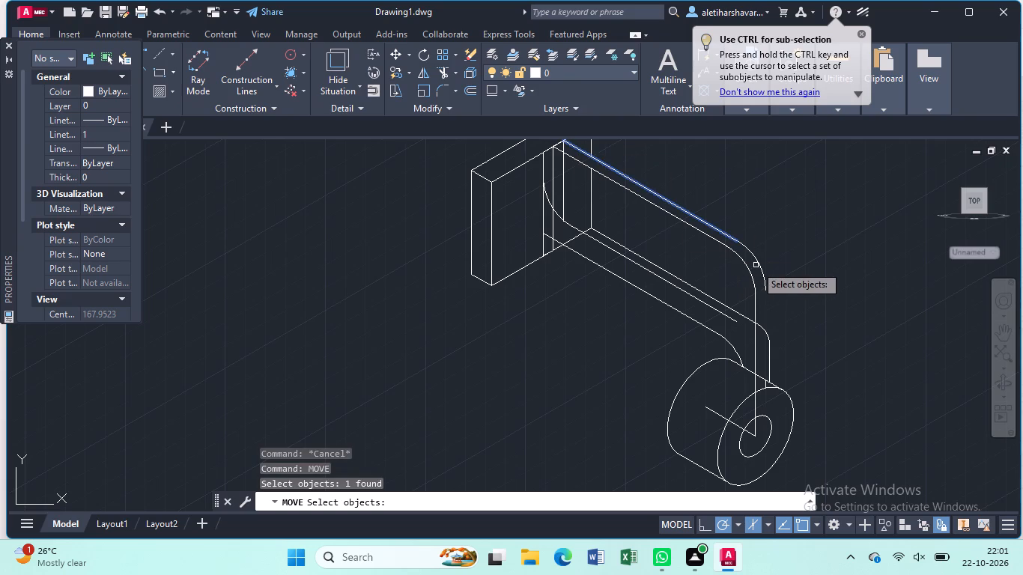
{"action": "left_click", "coordinate": [758, 264]}
{"action": "key", "text": "Return"}
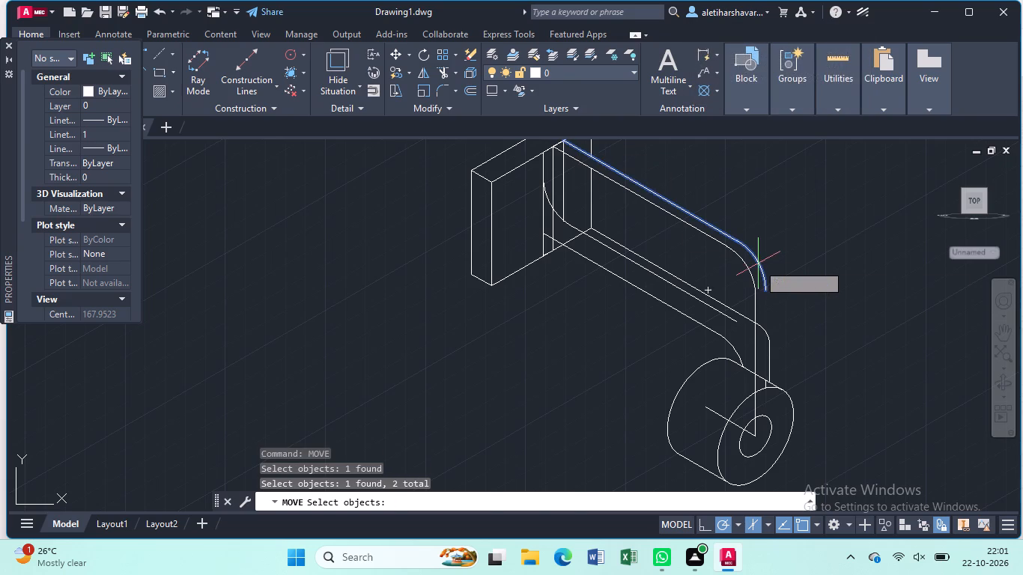
{"action": "left_click", "coordinate": [566, 142]}
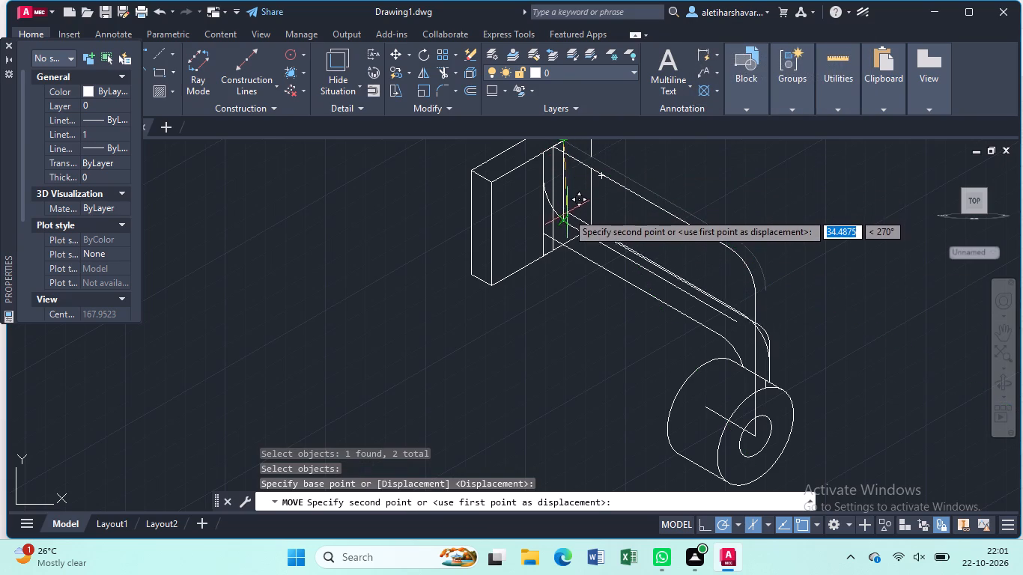
{"action": "scroll", "coordinate": [575, 213], "scroll_direction": "up", "scroll_amount": 4}
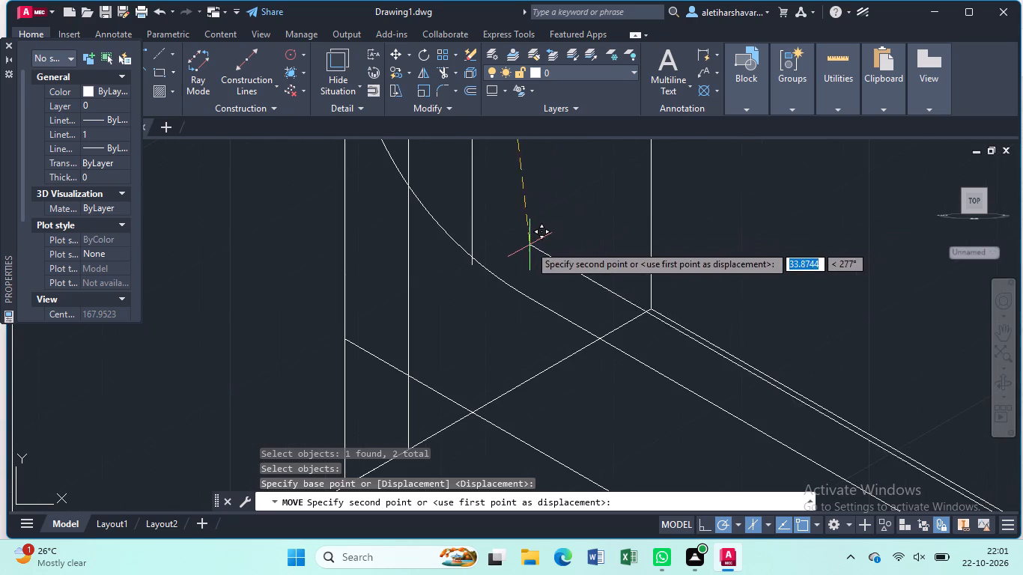
{"action": "left_click", "coordinate": [474, 267]}
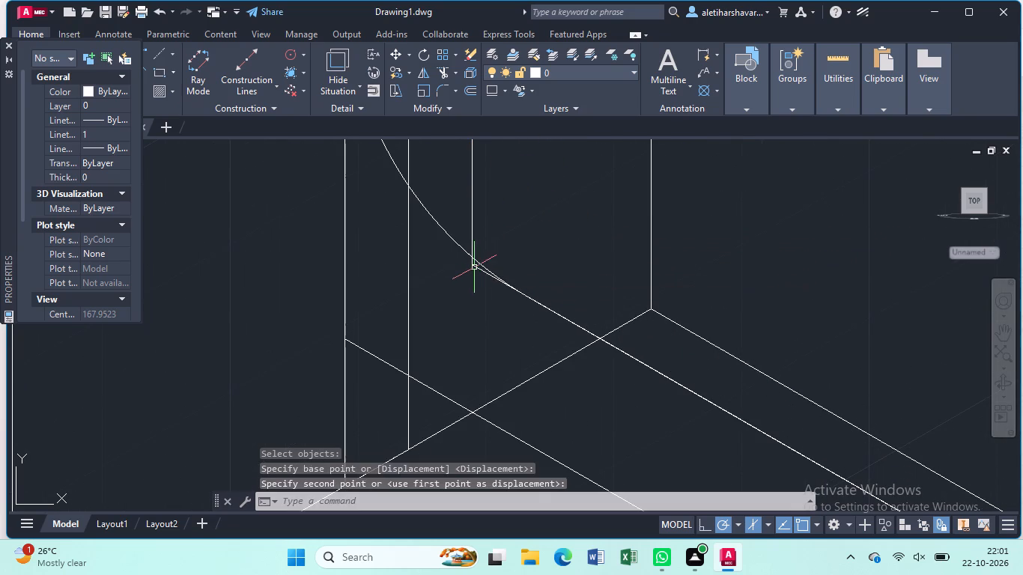
{"action": "key", "text": "Escape"}
Extend the moved bend arc and the arm's lower bend arc down to the eye's front circle.
{"action": "scroll", "coordinate": [624, 275], "scroll_direction": "down", "scroll_amount": 3}
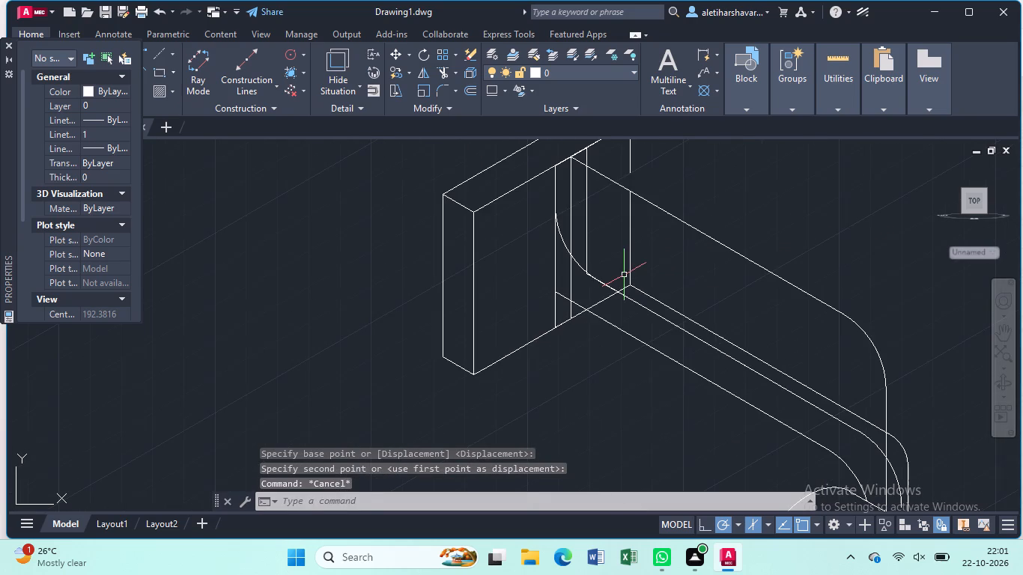
{"action": "scroll", "coordinate": [624, 273], "scroll_direction": "down", "scroll_amount": 2}
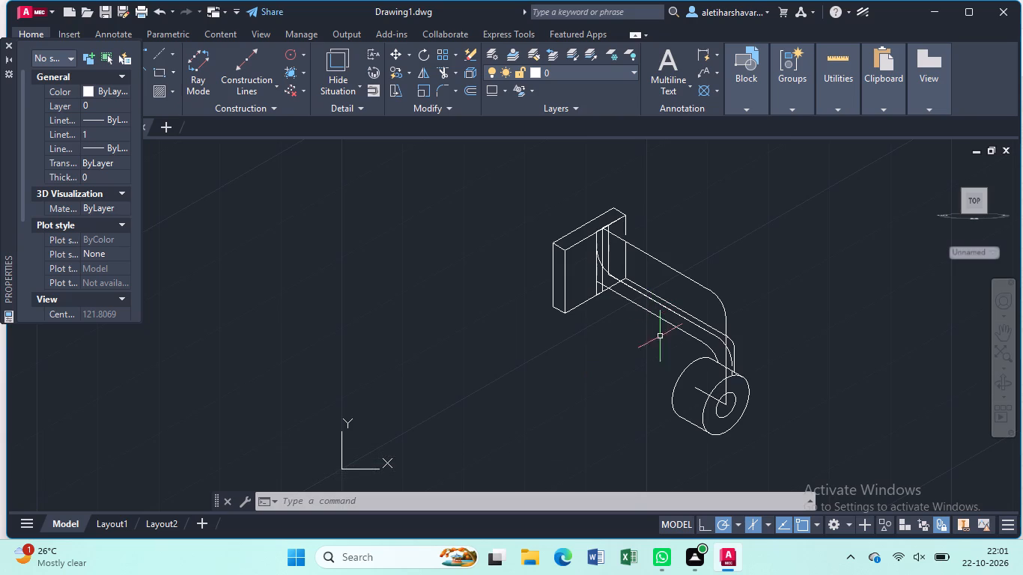
{"action": "middle_click_drag", "start_coordinate": [738, 338], "coordinate": [676, 294]}
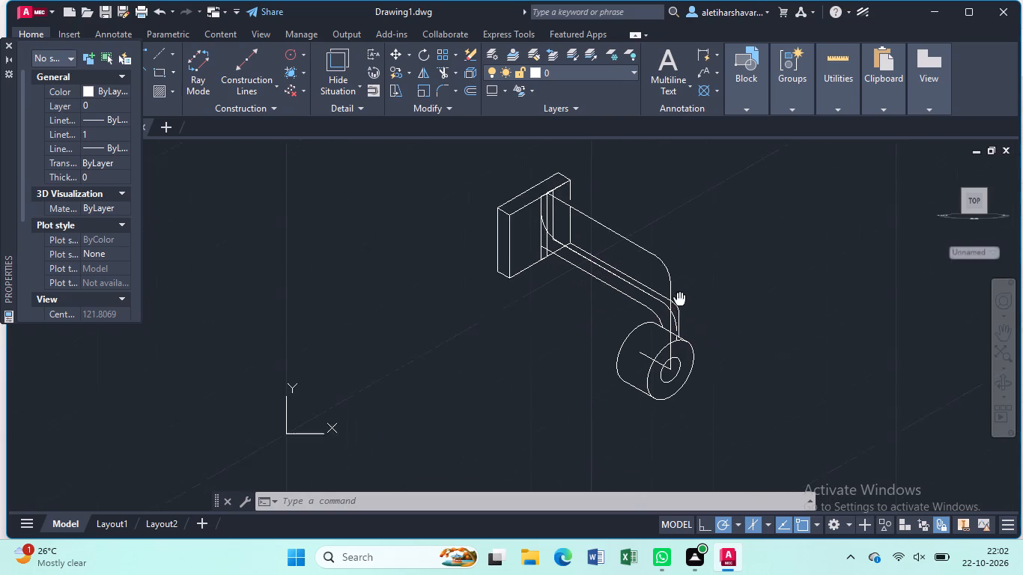
{"action": "middle_click_drag", "start_coordinate": [676, 294], "coordinate": [584, 226]}
{"action": "middle_click_drag", "start_coordinate": [519, 244], "coordinate": [517, 255]}
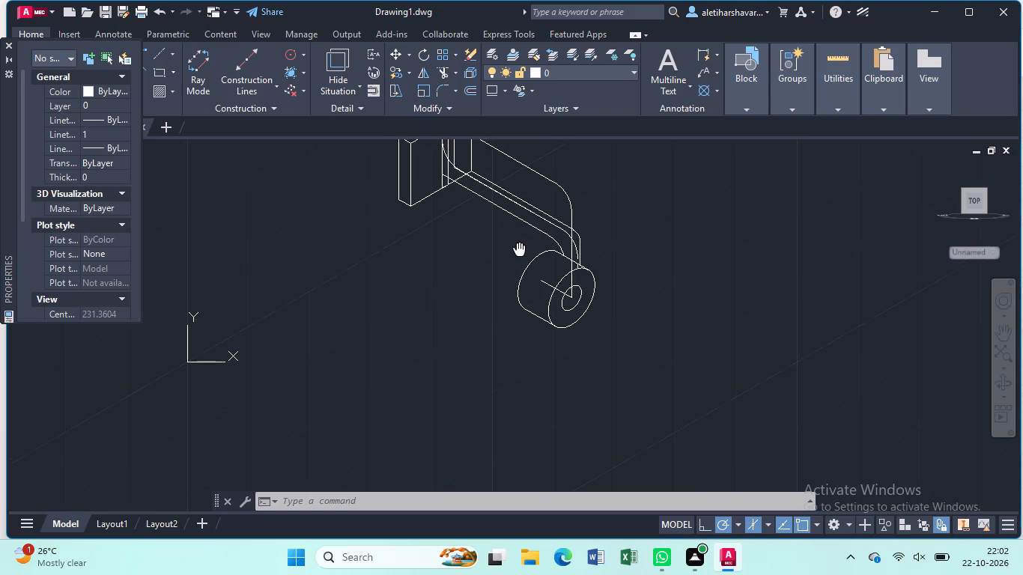
{"action": "middle_click_drag", "start_coordinate": [517, 255], "coordinate": [461, 396]}
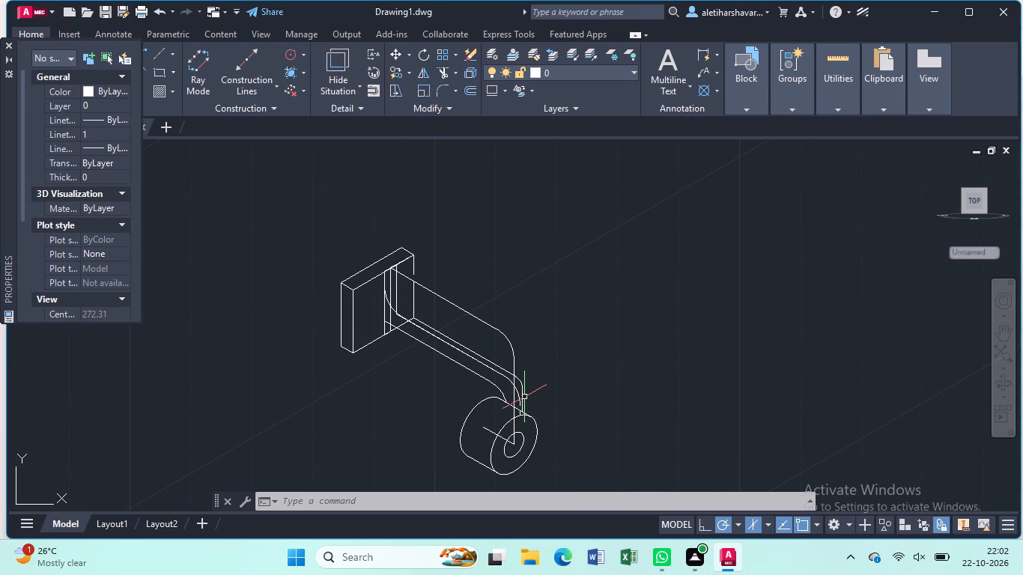
{"action": "key", "text": "t"}
{"action": "key", "text": "r"}
{"action": "key", "text": "Return"}
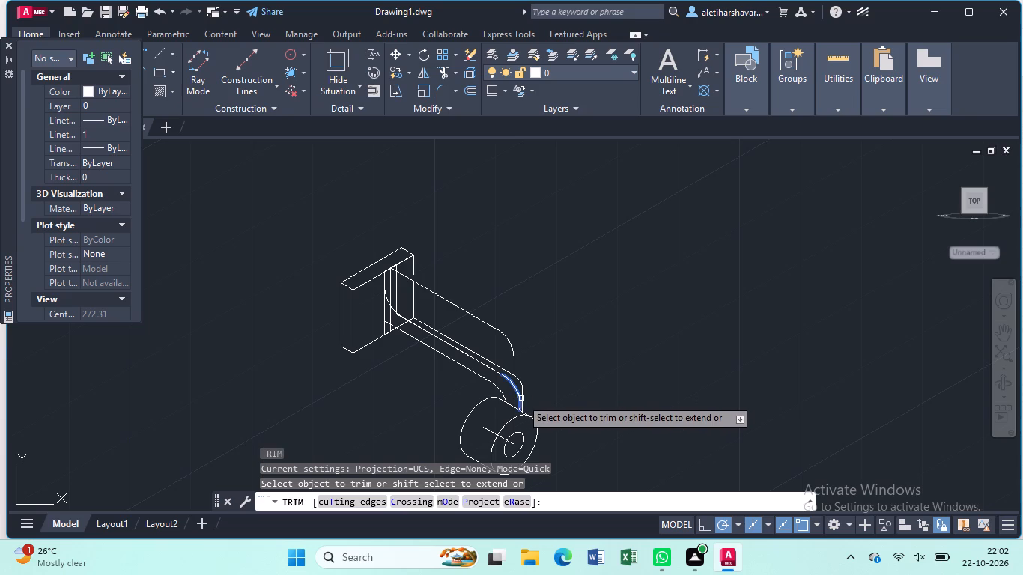
{"action": "left_click", "coordinate": [521, 398], "text": "shift"}
{"action": "left_click", "coordinate": [506, 397], "text": "shift"}
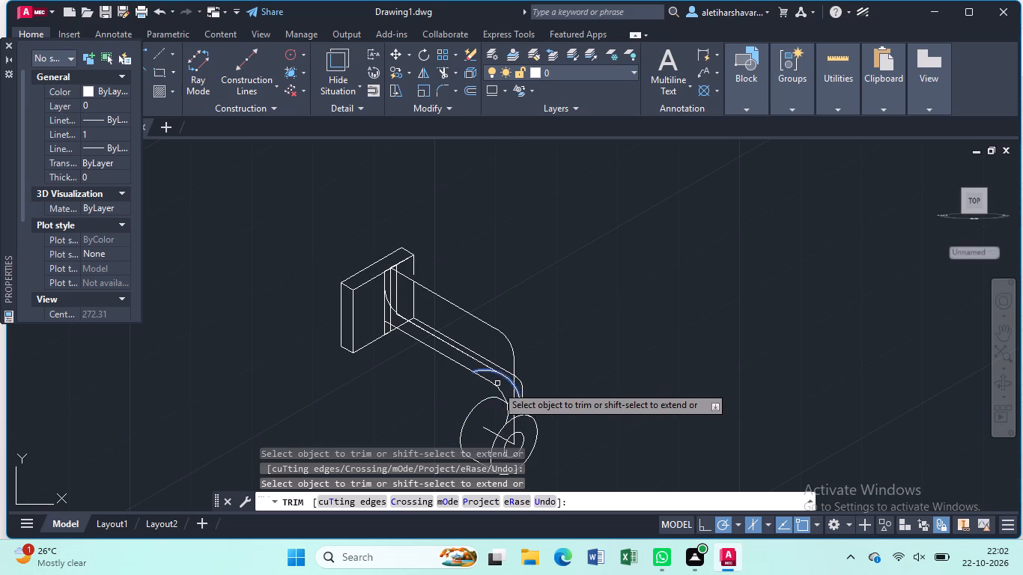
{"action": "key", "text": "Escape"}
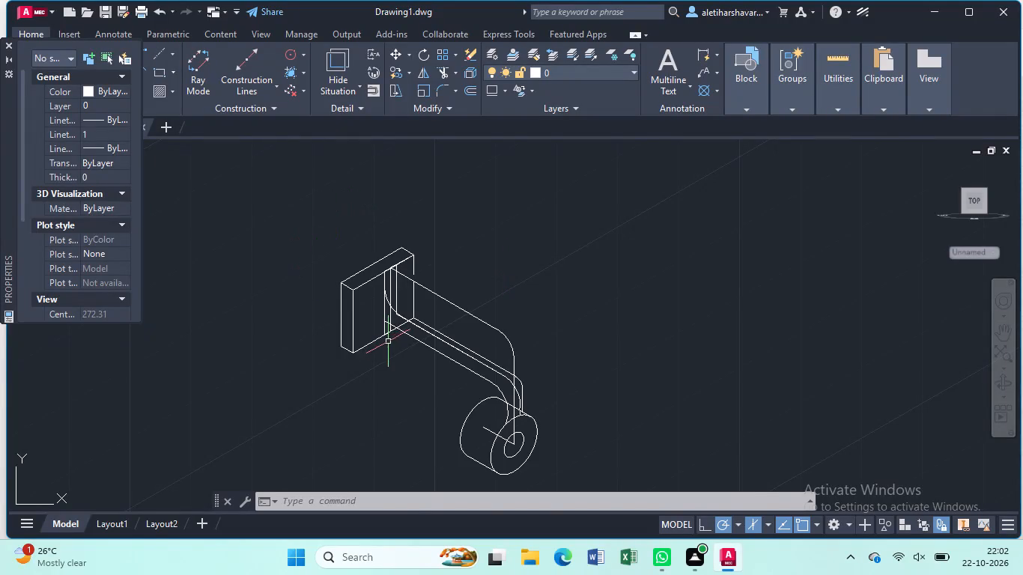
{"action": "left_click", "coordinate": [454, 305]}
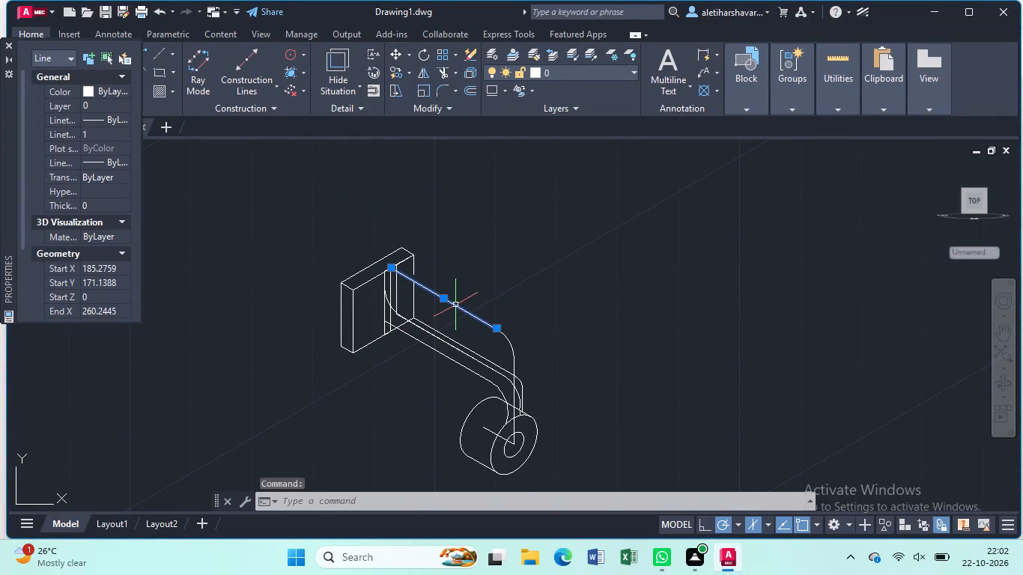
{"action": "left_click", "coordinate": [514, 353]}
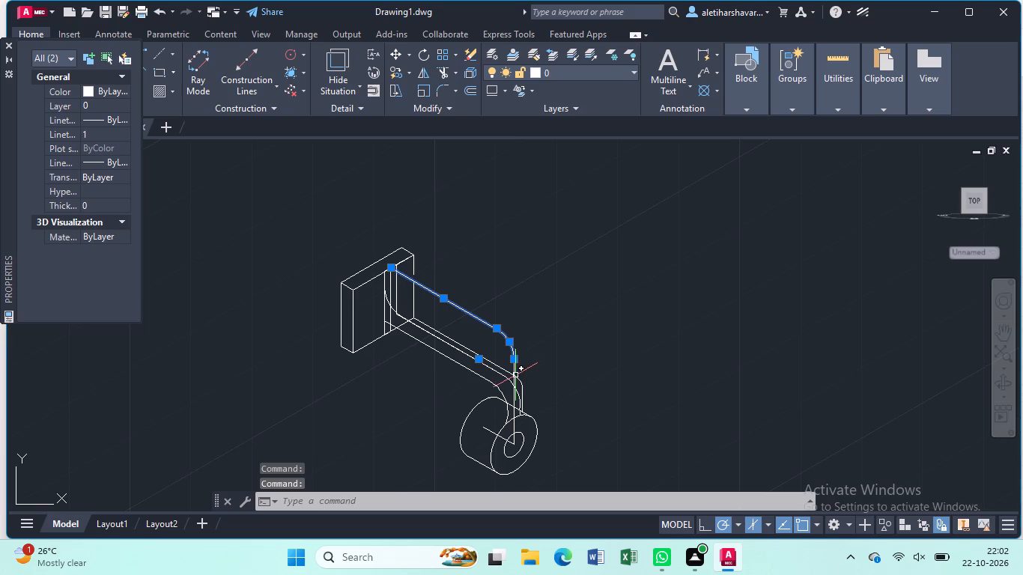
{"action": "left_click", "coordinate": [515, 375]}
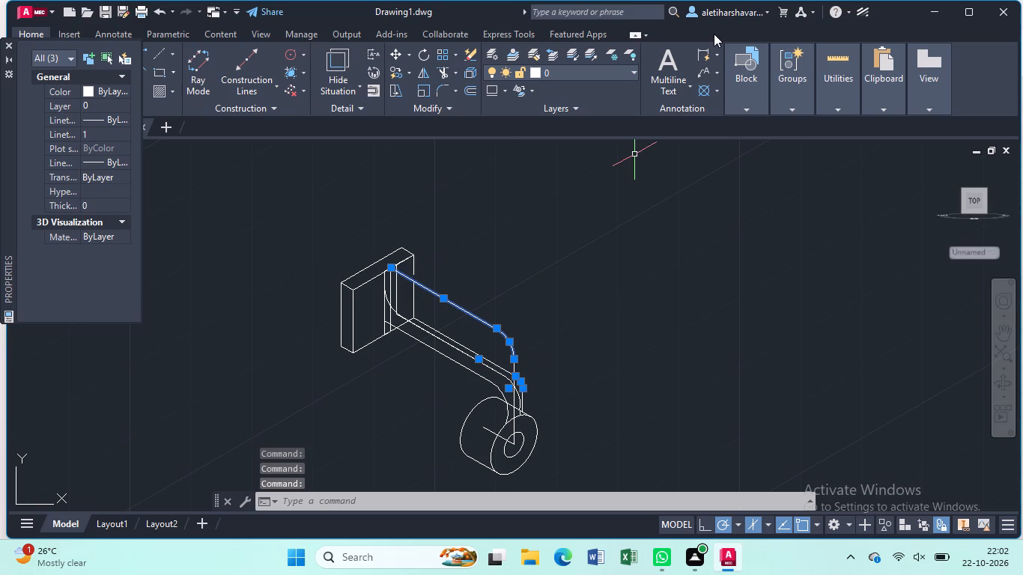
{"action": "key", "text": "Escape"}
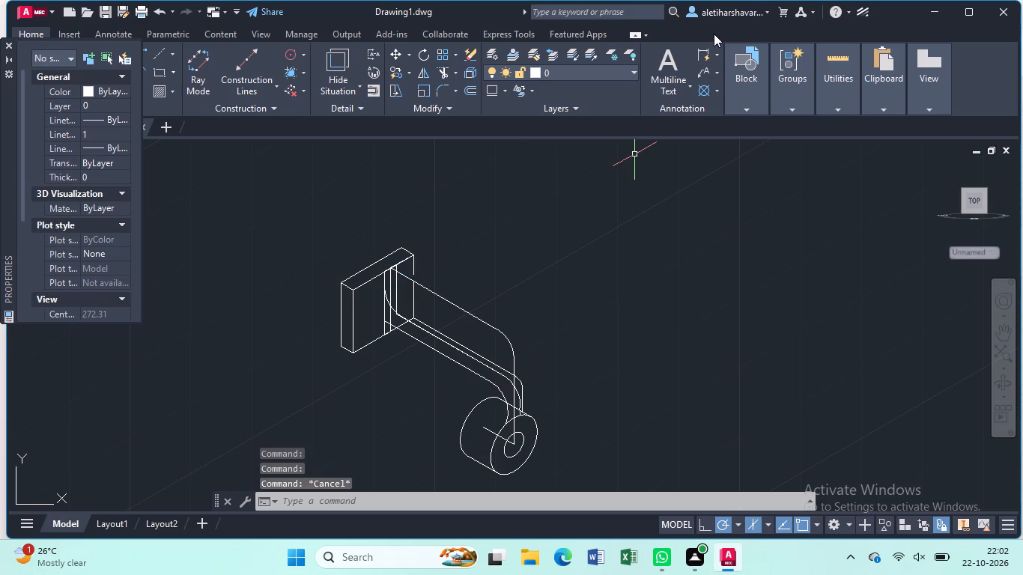
Delete the arm's remaining upper edge line, its bend arc and the vertical line running down to the eye's centre.
{"action": "left_click", "coordinate": [467, 314]}
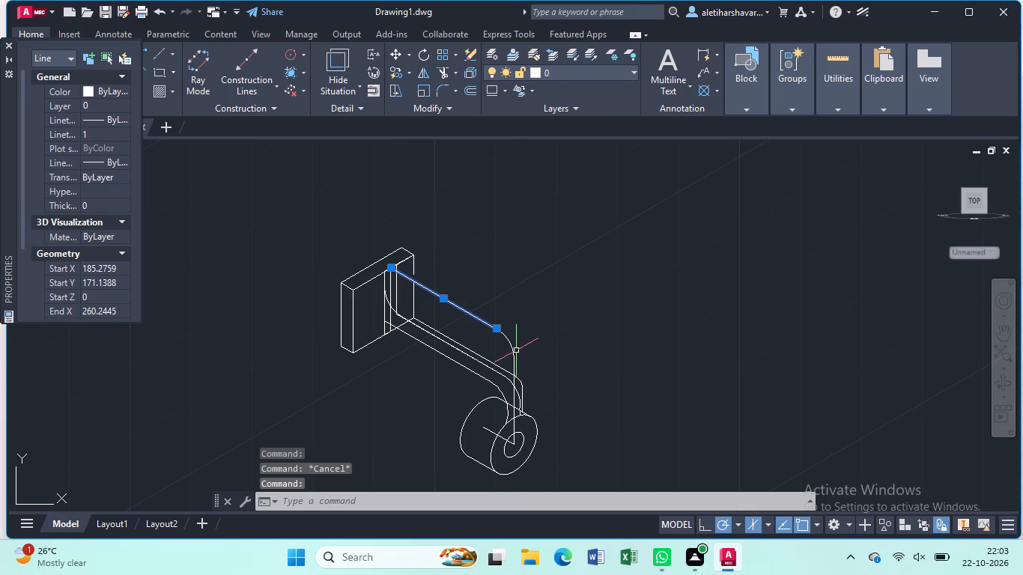
{"action": "left_click", "coordinate": [514, 346]}
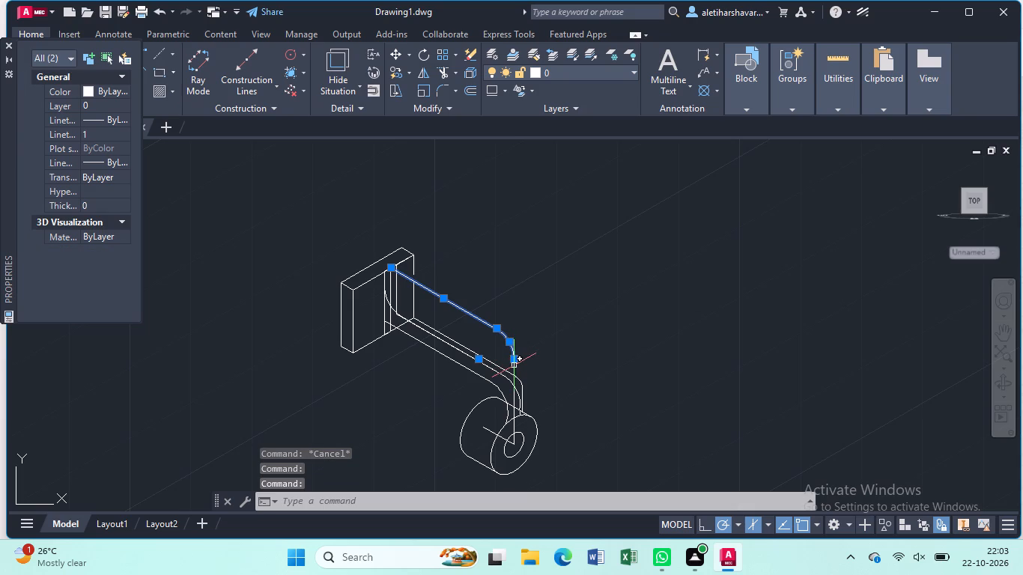
{"action": "left_click", "coordinate": [514, 366]}
{"action": "key", "text": "Delete"}
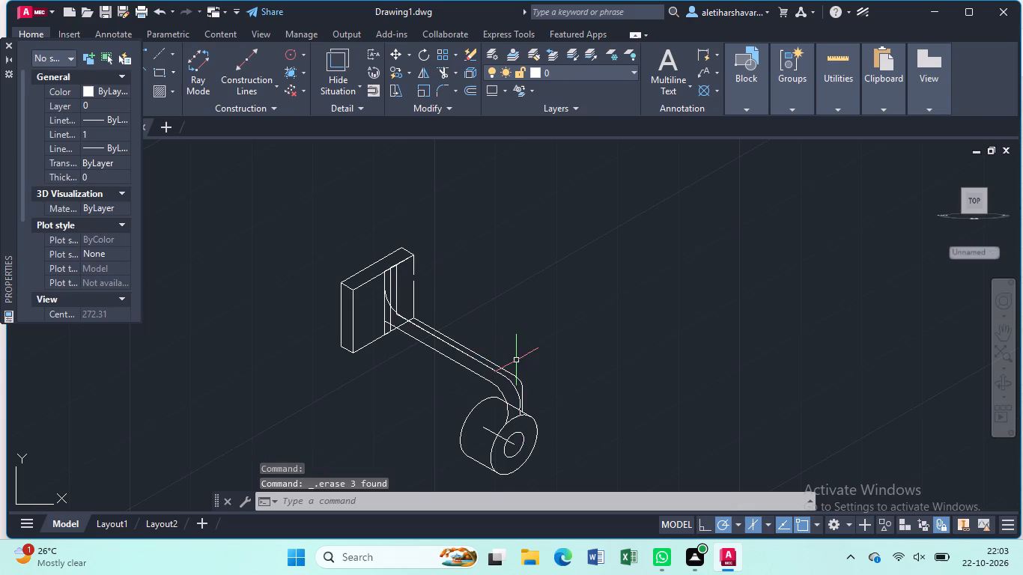
Close the Properties palette.
{"action": "scroll", "coordinate": [535, 343], "scroll_direction": "up", "scroll_amount": 1}
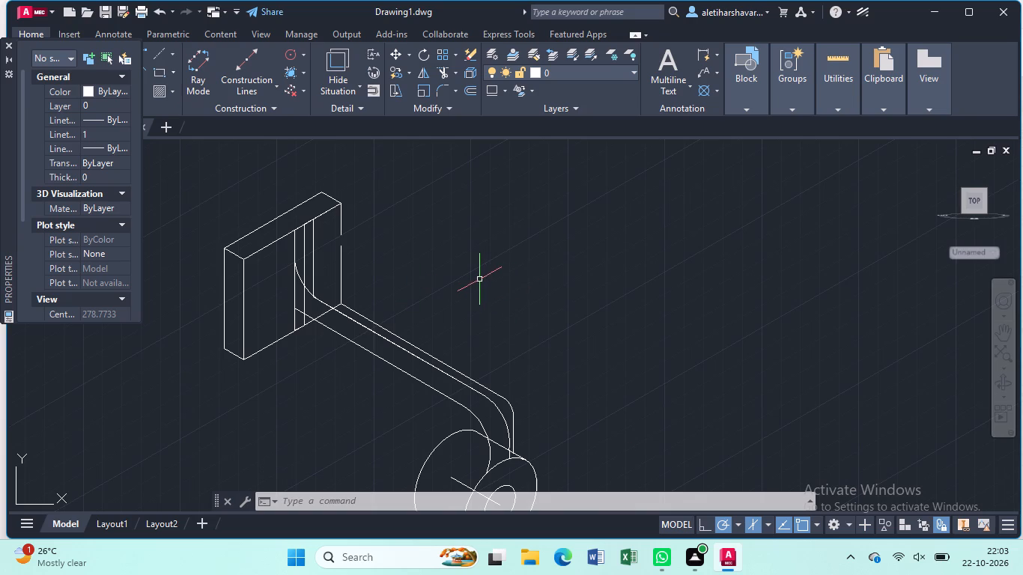
{"action": "key", "text": "Escape"}
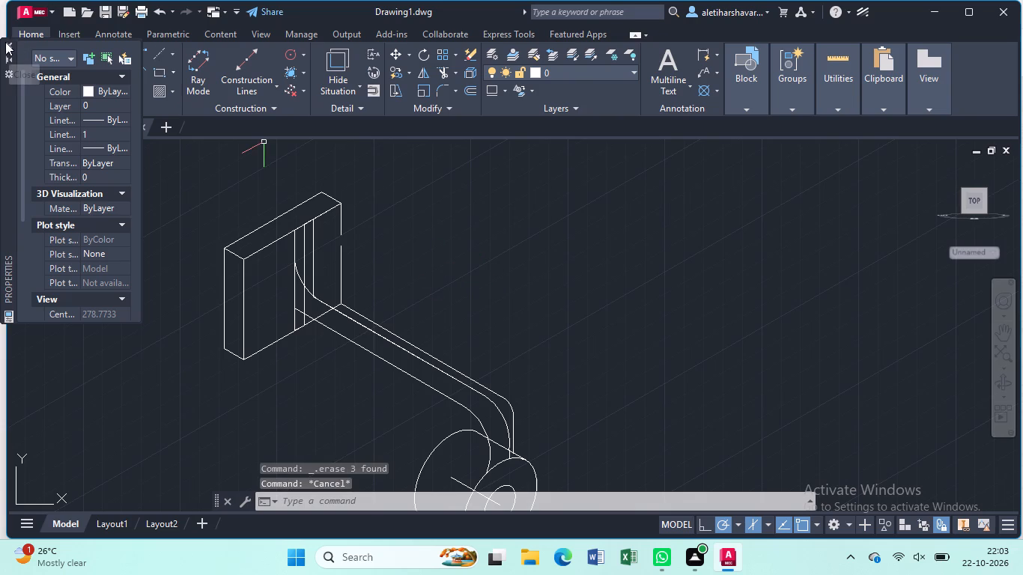
{"action": "left_click", "coordinate": [5, 42]}
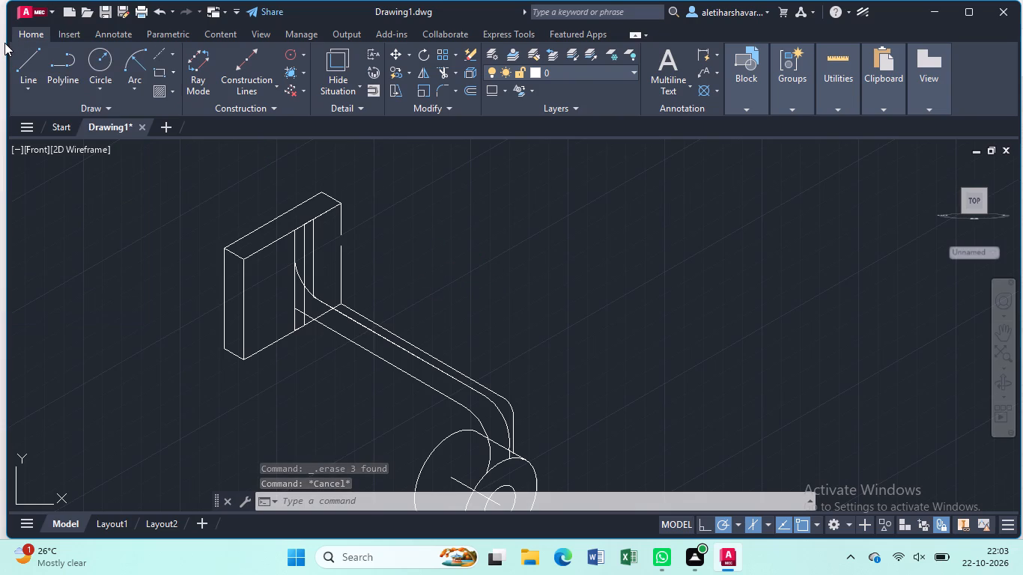
Fillet the vertical line at the plate and the arm's moved edge line with radius 25, without placing a radius dimension.
{"action": "key", "text": "f"}
{"action": "key", "text": "Return"}
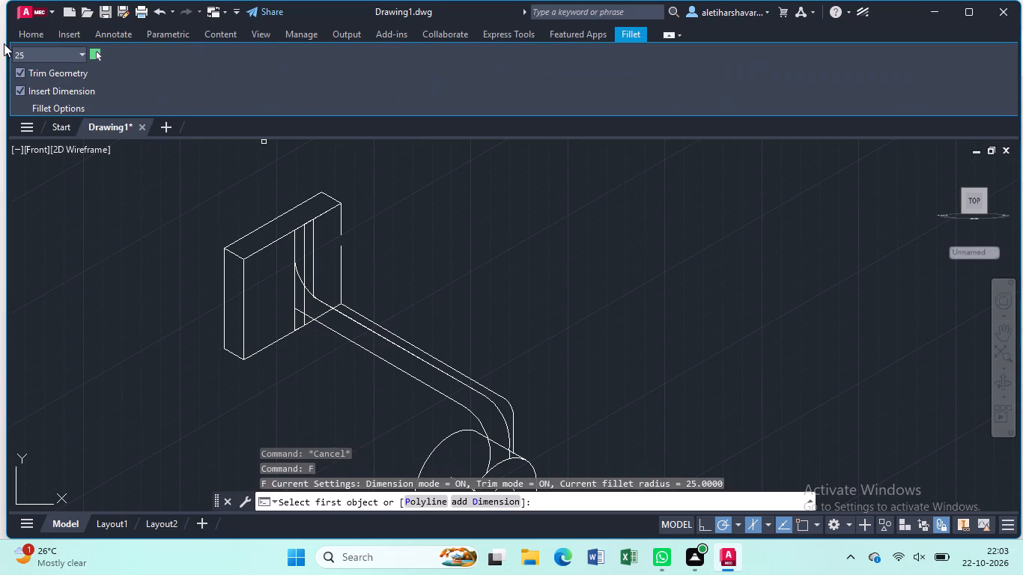
{"action": "scroll", "coordinate": [372, 293], "scroll_direction": "up", "scroll_amount": 3}
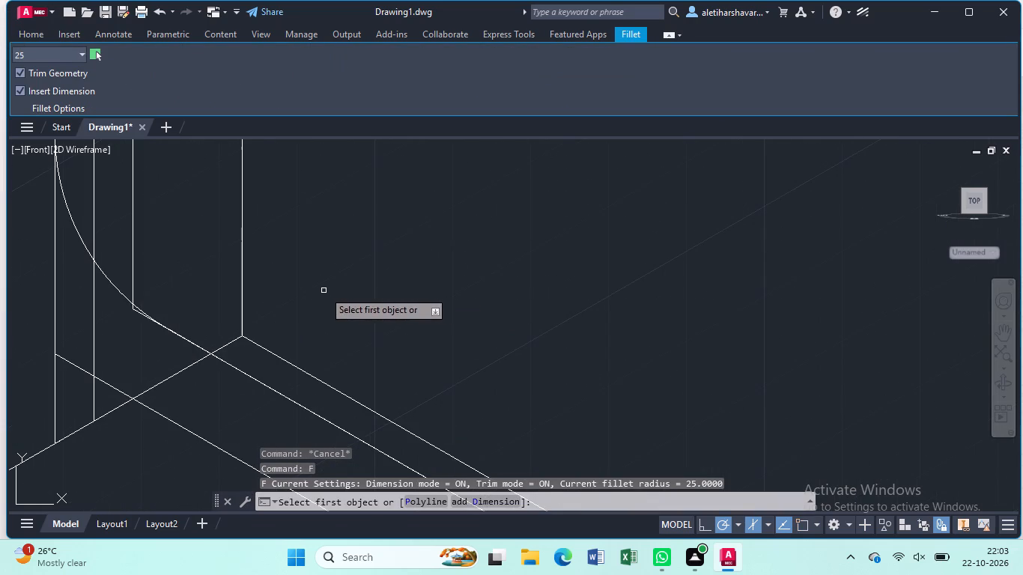
{"action": "left_click", "coordinate": [135, 235]}
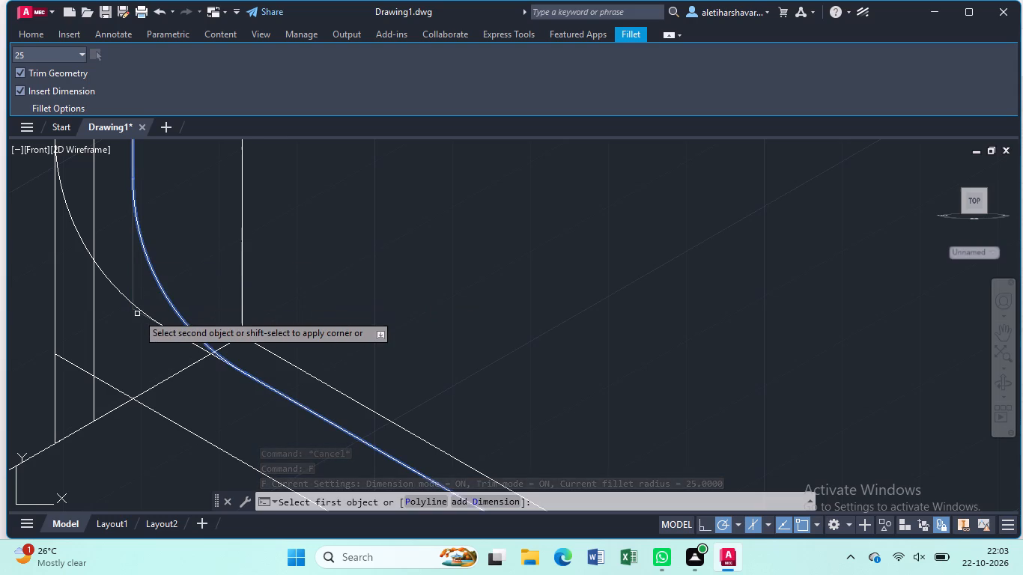
{"action": "left_click", "coordinate": [137, 314]}
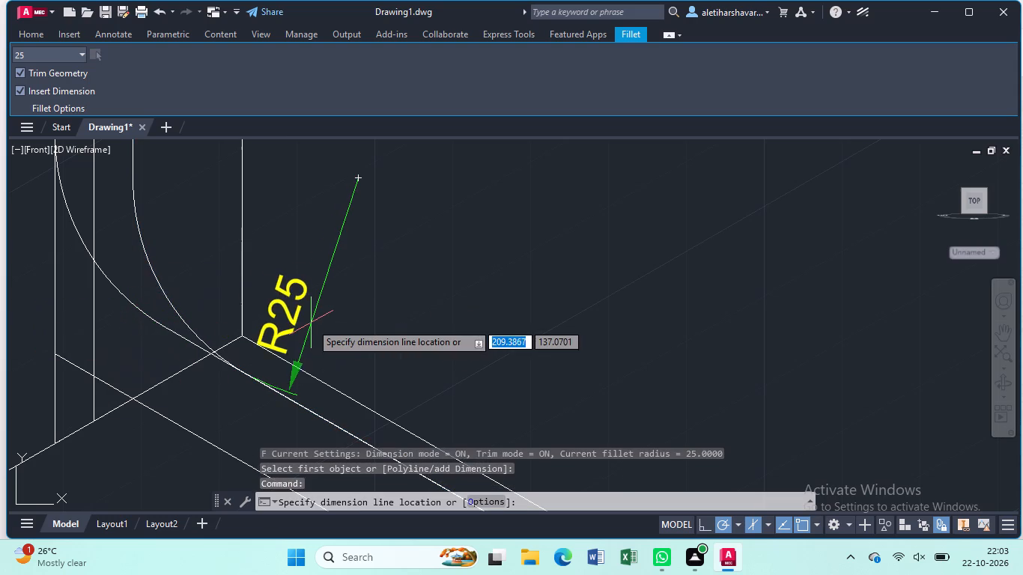
{"action": "key", "text": "Escape"}
Trim away all pieces of the middle vertical line on the plate's front face, keeping the plate's bottom edge intact.
{"action": "scroll", "coordinate": [313, 329], "scroll_direction": "down", "scroll_amount": 1}
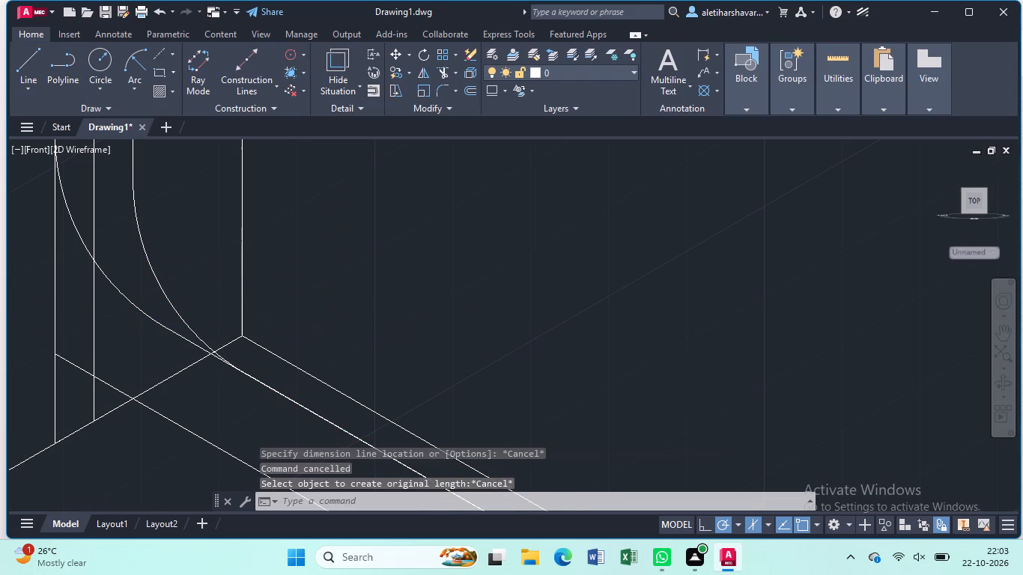
{"action": "scroll", "coordinate": [313, 329], "scroll_direction": "down", "scroll_amount": 2}
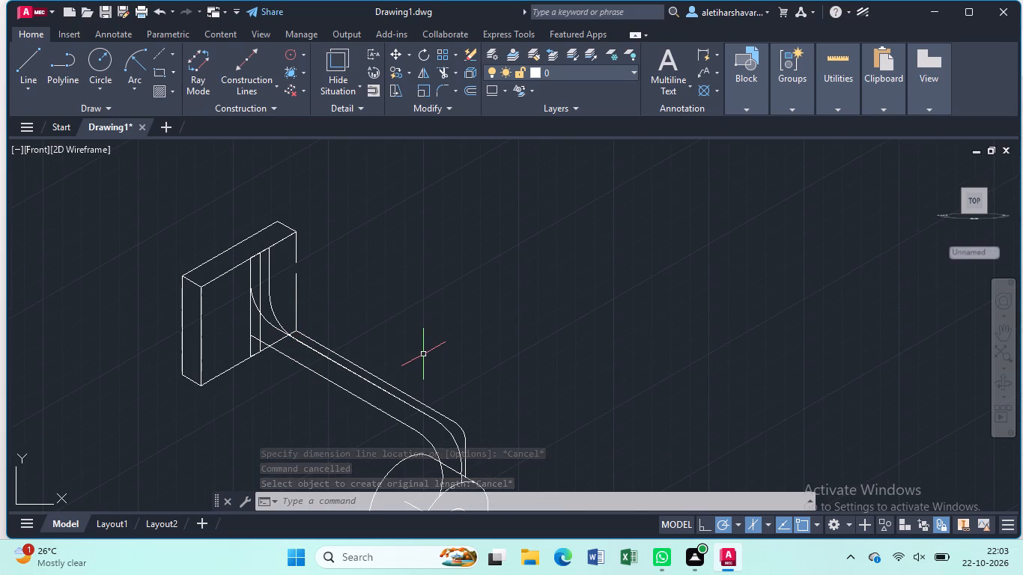
{"action": "scroll", "coordinate": [423, 354], "scroll_direction": "down", "scroll_amount": 1}
{"action": "middle_click_drag", "start_coordinate": [423, 354], "coordinate": [423, 353]}
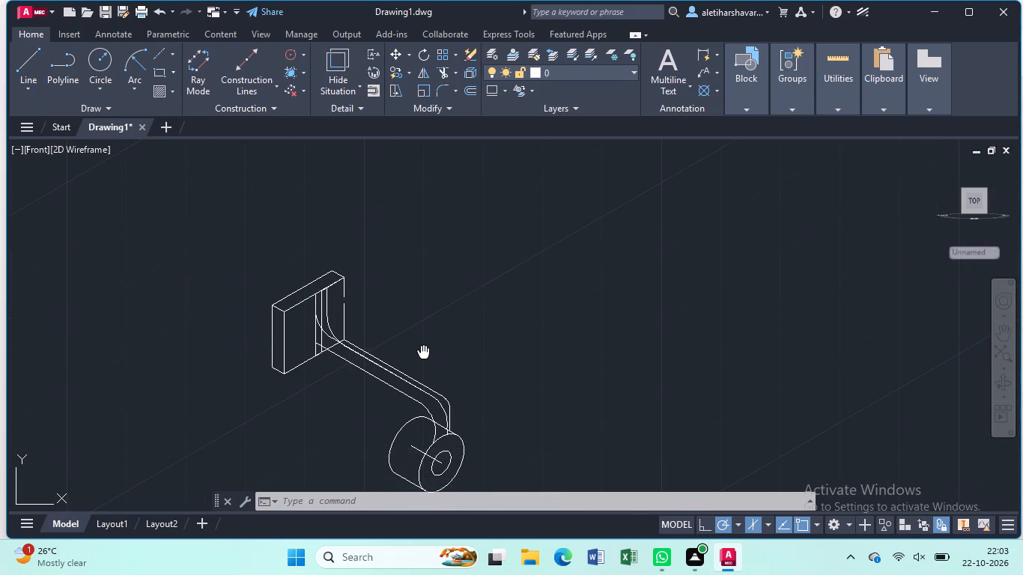
{"action": "middle_click_drag", "start_coordinate": [423, 353], "coordinate": [425, 297]}
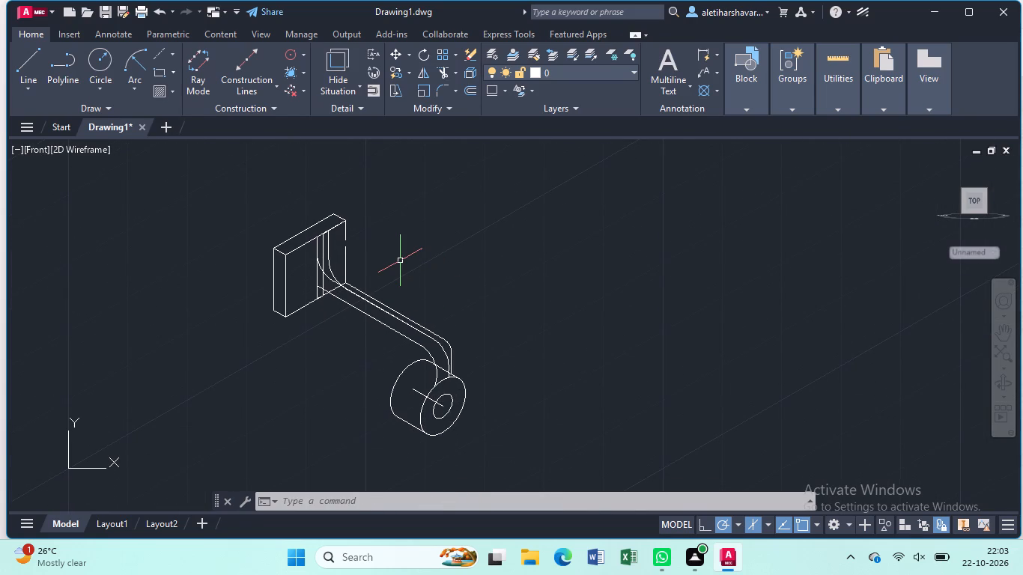
{"action": "type", "text": "tr"}
{"action": "key", "text": "Return"}
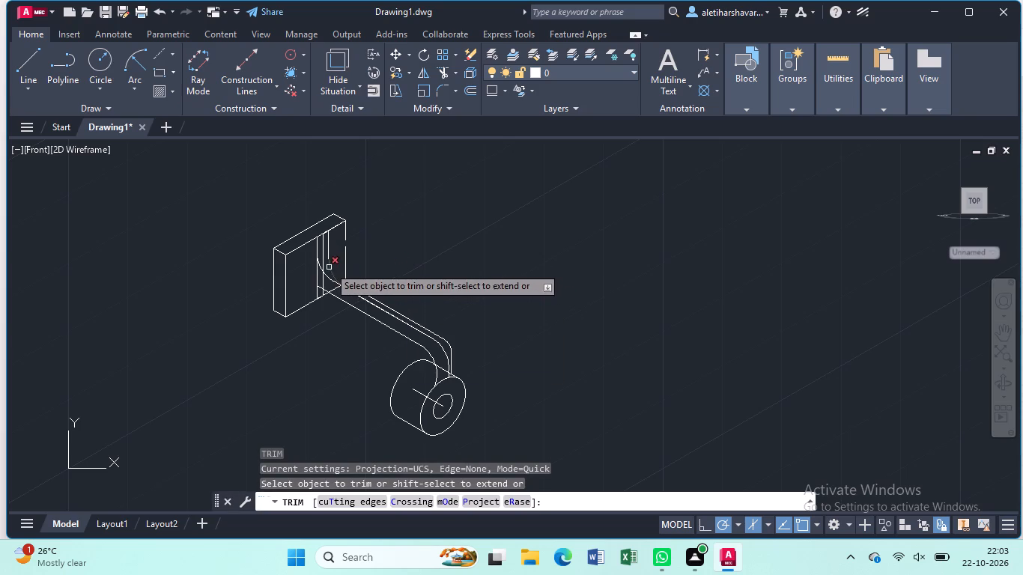
{"action": "left_click", "coordinate": [323, 258]}
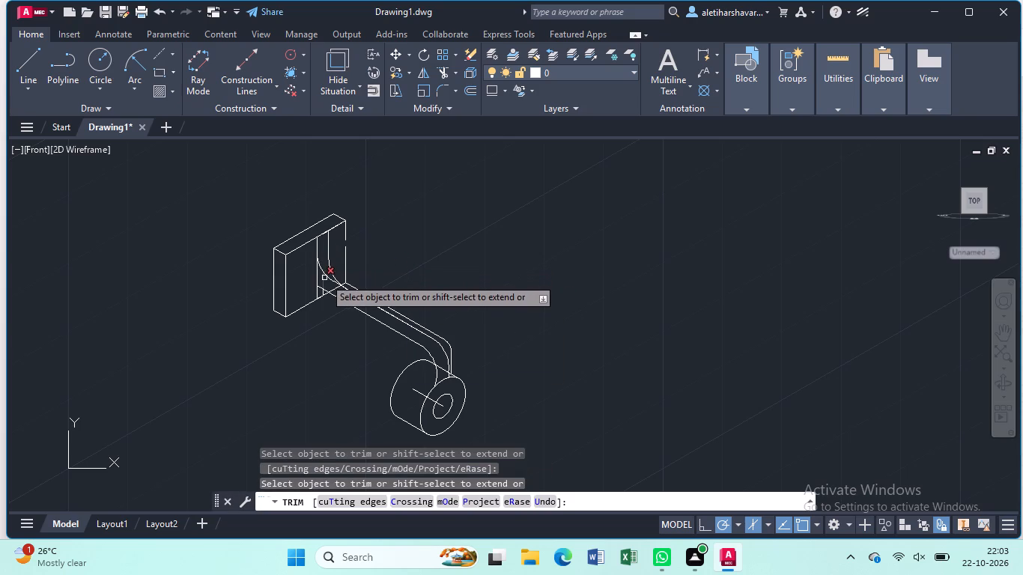
{"action": "left_click", "coordinate": [324, 281]}
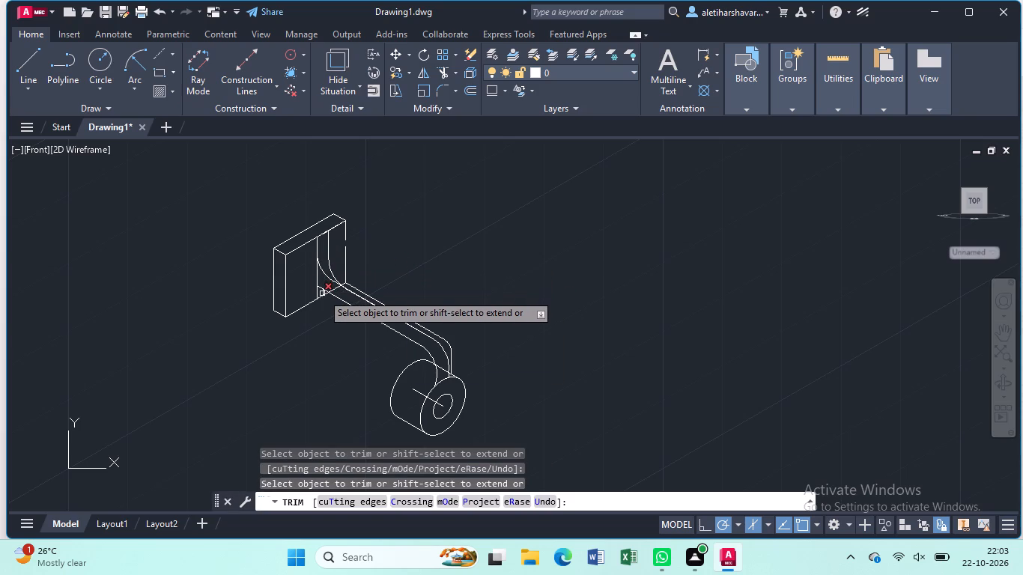
{"action": "left_click", "coordinate": [322, 293]}
{"action": "left_click", "coordinate": [322, 293]}
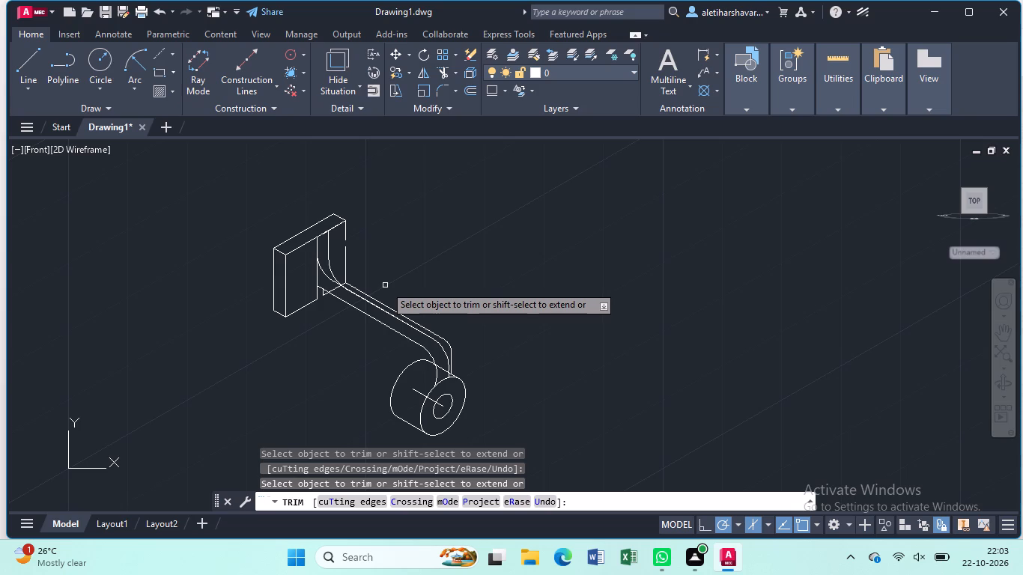
{"action": "key", "text": "ctrl+z"}
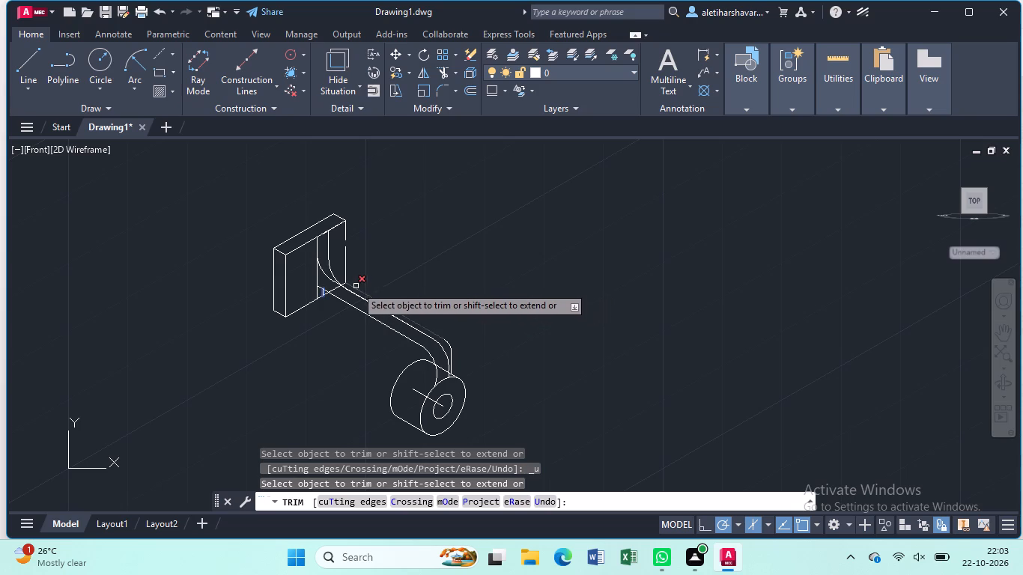
{"action": "scroll", "coordinate": [348, 286], "scroll_direction": "up", "scroll_amount": 3}
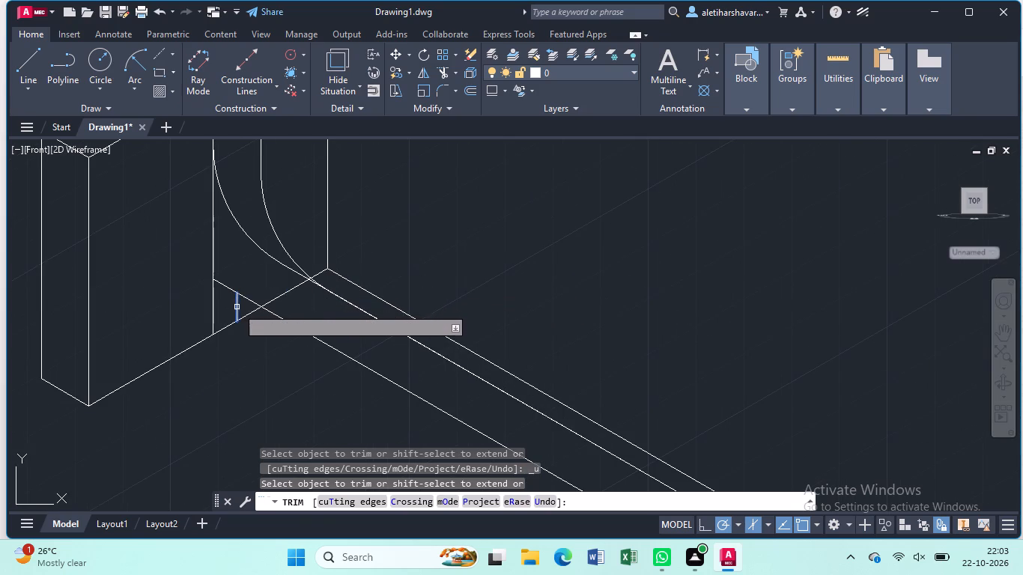
{"action": "left_click", "coordinate": [237, 307]}
Trim away the arm's two inner bend arcs above the eye, including their leftover stubs at the eye's front circle.
{"action": "scroll", "coordinate": [420, 285], "scroll_direction": "down", "scroll_amount": 2}
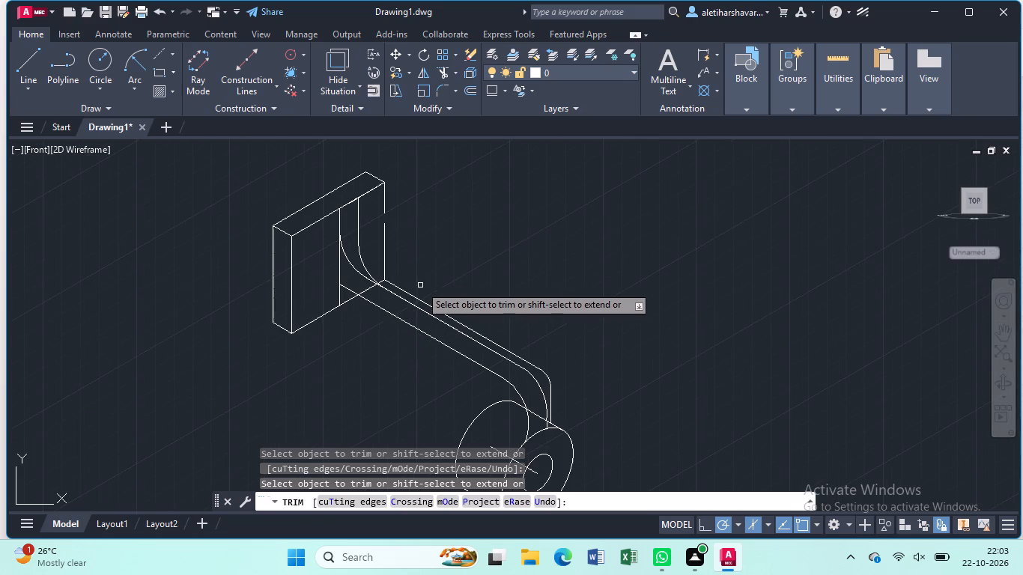
{"action": "scroll", "coordinate": [424, 286], "scroll_direction": "down", "scroll_amount": 1}
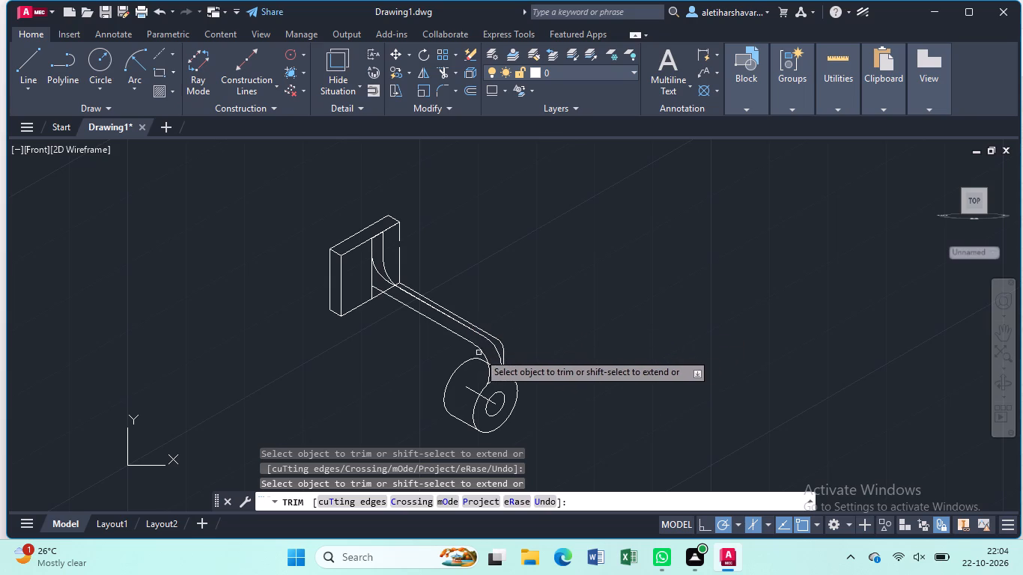
{"action": "left_click", "coordinate": [485, 353]}
{"action": "left_click", "coordinate": [494, 345]}
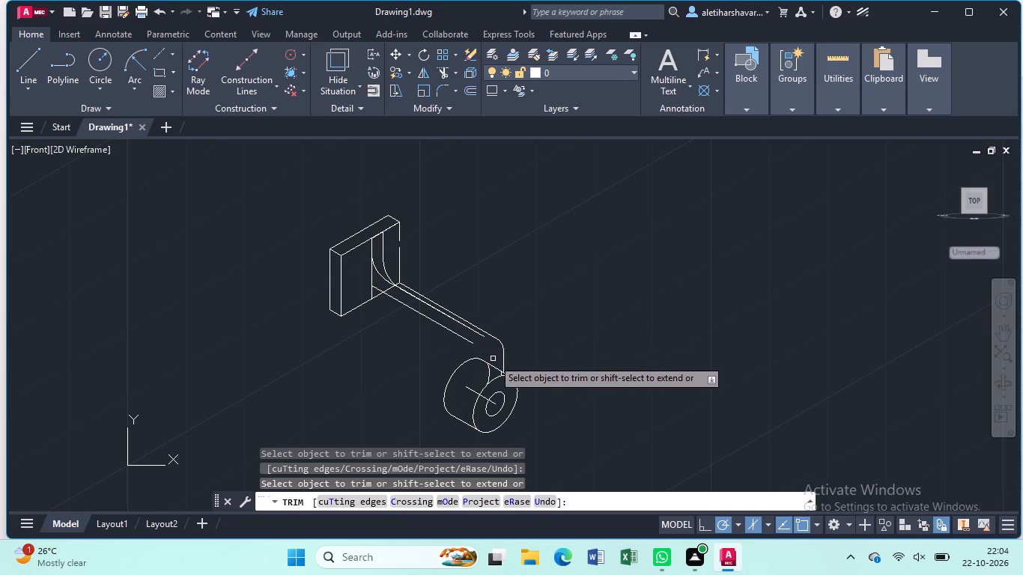
{"action": "left_click", "coordinate": [488, 371]}
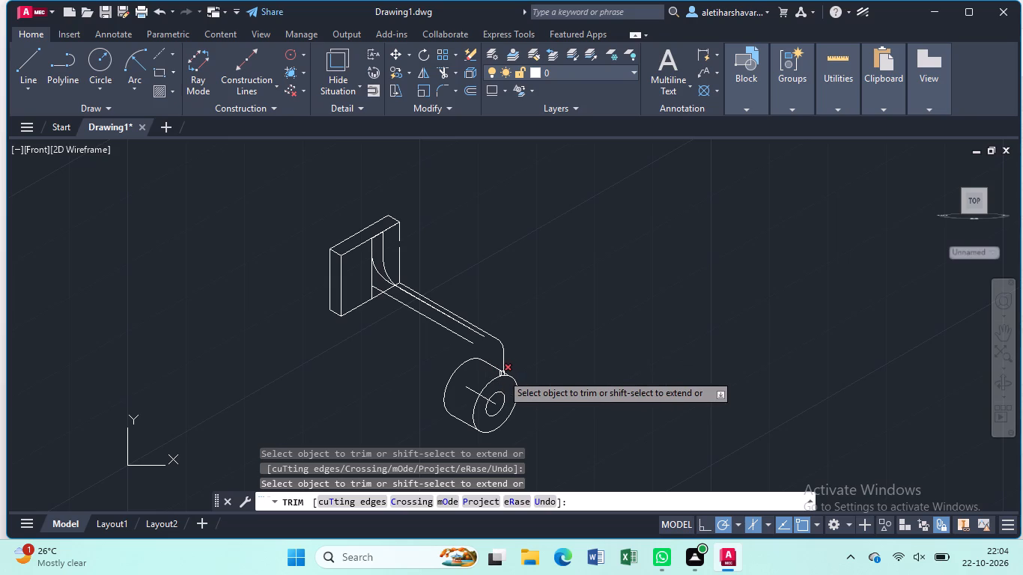
{"action": "left_click", "coordinate": [502, 374]}
{"action": "scroll", "coordinate": [484, 377], "scroll_direction": "up", "scroll_amount": 2}
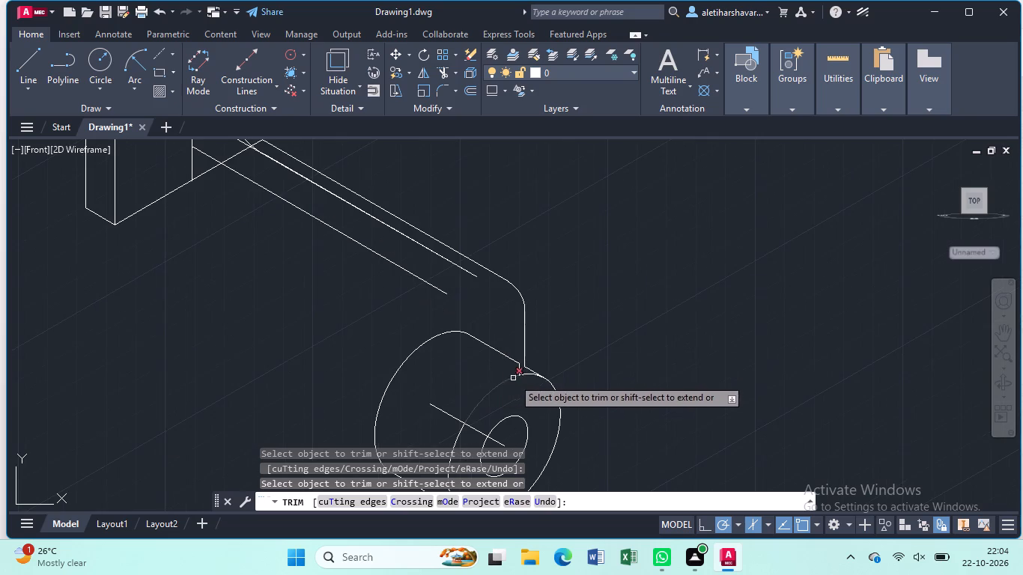
{"action": "left_click", "coordinate": [517, 369]}
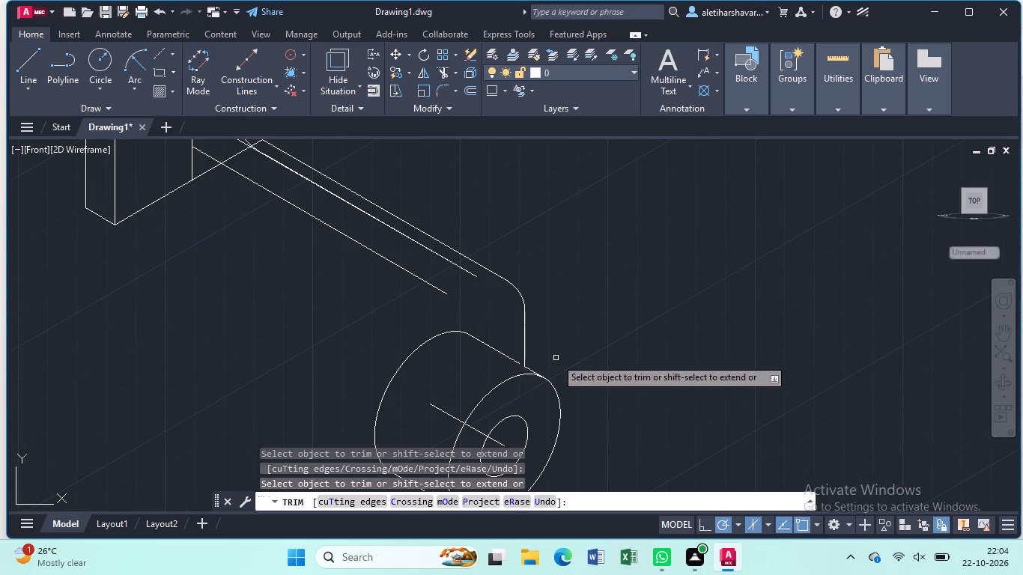
{"action": "left_click", "coordinate": [514, 359], "text": "shift"}
Trim away the arm's outermost upper edge line with its bend arc and the vertical line down to the eye.
{"action": "scroll", "coordinate": [559, 339], "scroll_direction": "down", "scroll_amount": 2}
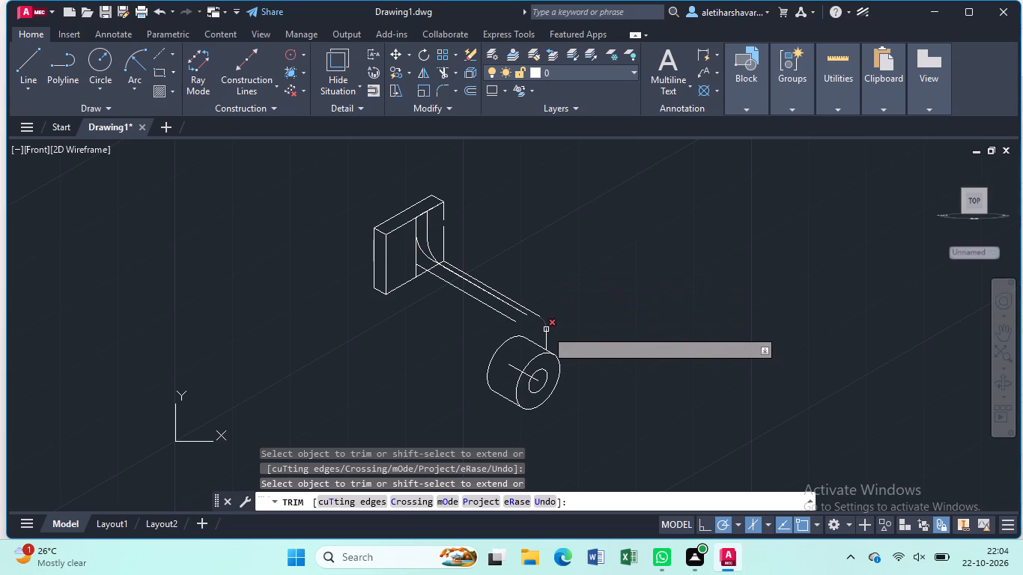
{"action": "left_click", "coordinate": [546, 333]}
{"action": "left_click", "coordinate": [547, 323]}
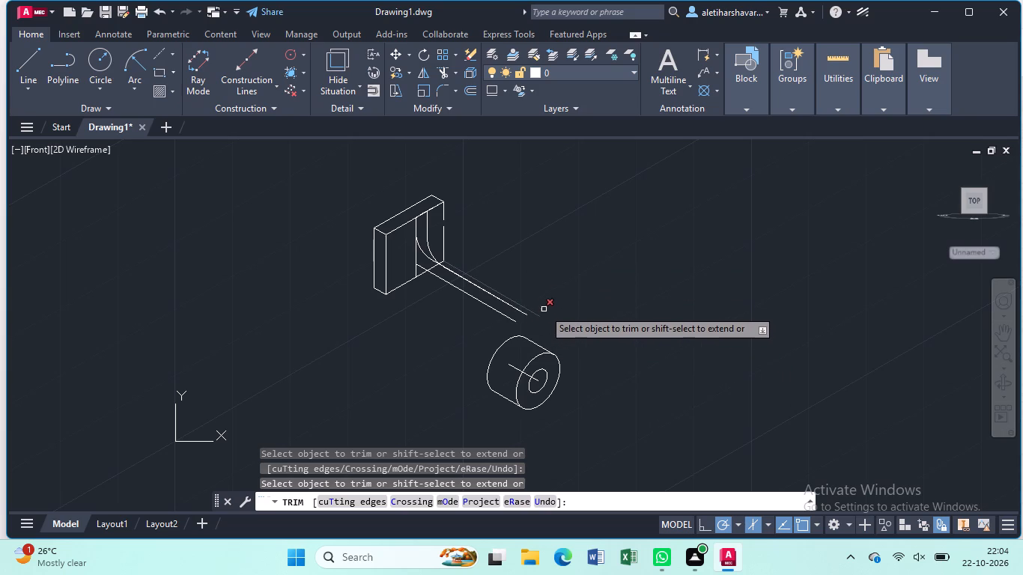
{"action": "left_click", "coordinate": [534, 313]}
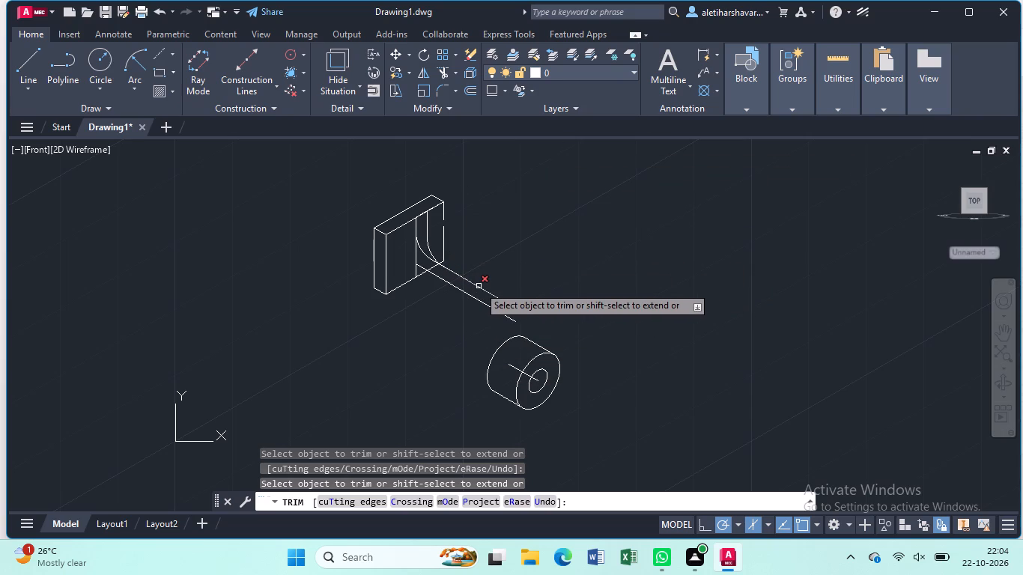
Trim away the second fillet arc at the plate and the edge line overlapping the arm's remaining upper edge.
{"action": "scroll", "coordinate": [479, 285], "scroll_direction": "up", "scroll_amount": 3}
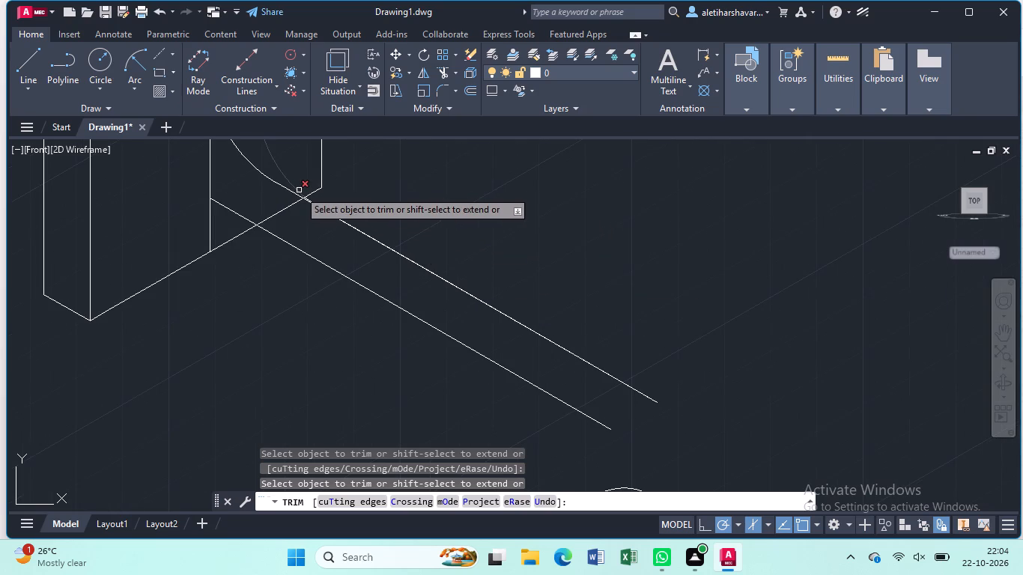
{"action": "scroll", "coordinate": [331, 210], "scroll_direction": "down", "scroll_amount": 2}
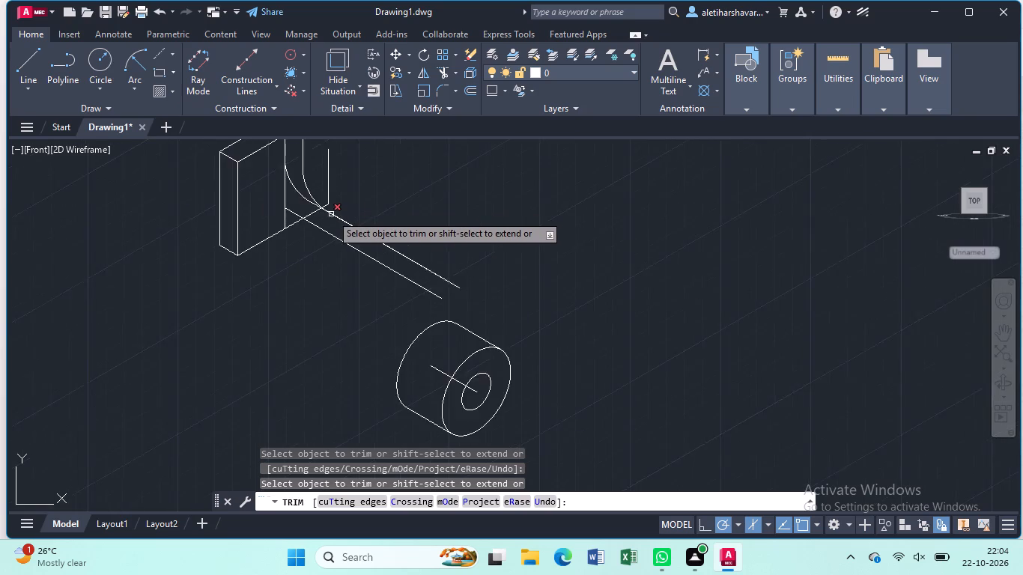
{"action": "scroll", "coordinate": [331, 214], "scroll_direction": "down", "scroll_amount": 1}
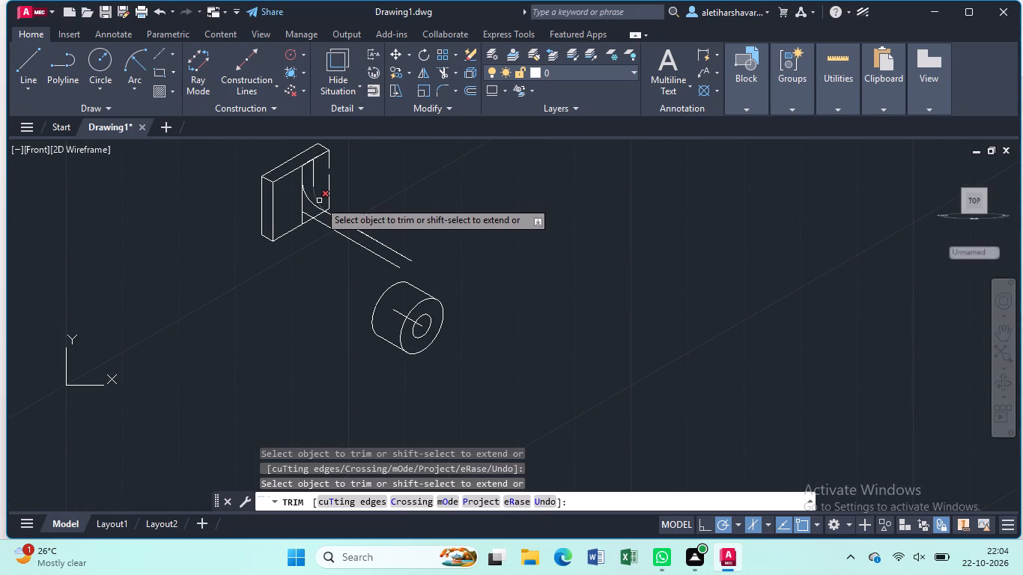
{"action": "left_click", "coordinate": [319, 201]}
{"action": "left_click", "coordinate": [347, 222]}
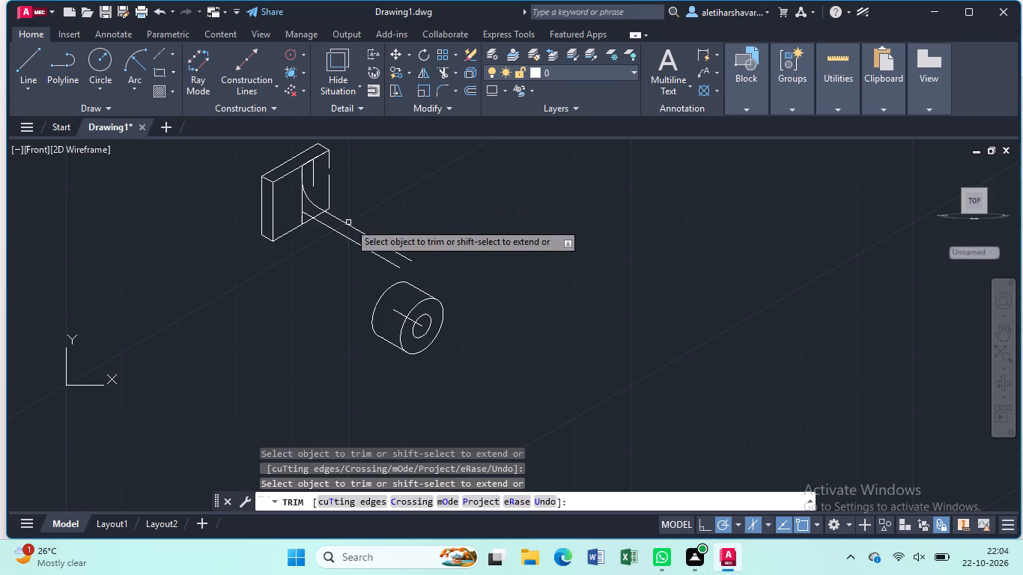
{"action": "key", "text": "l"}
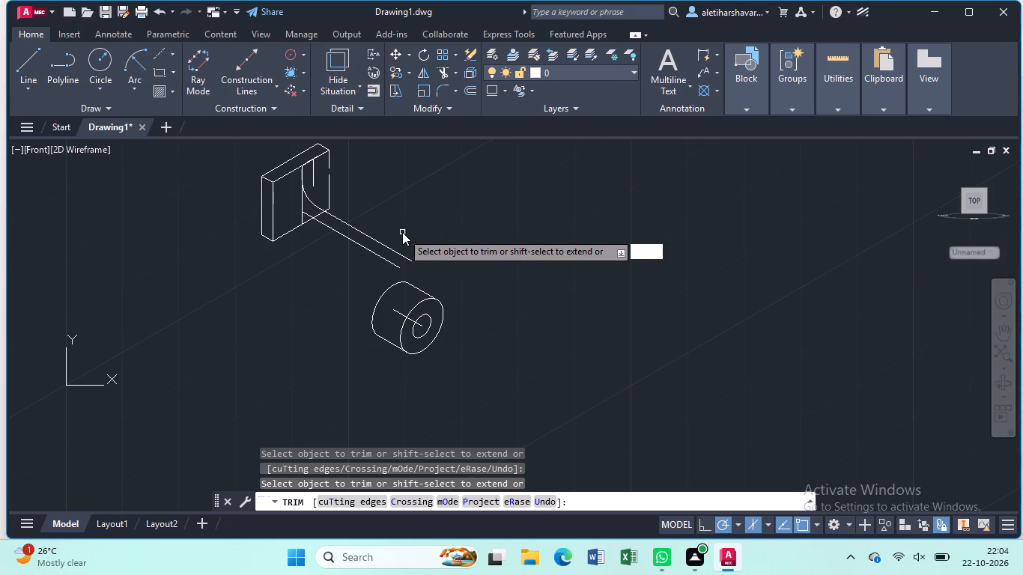
{"action": "key", "text": "Return"}
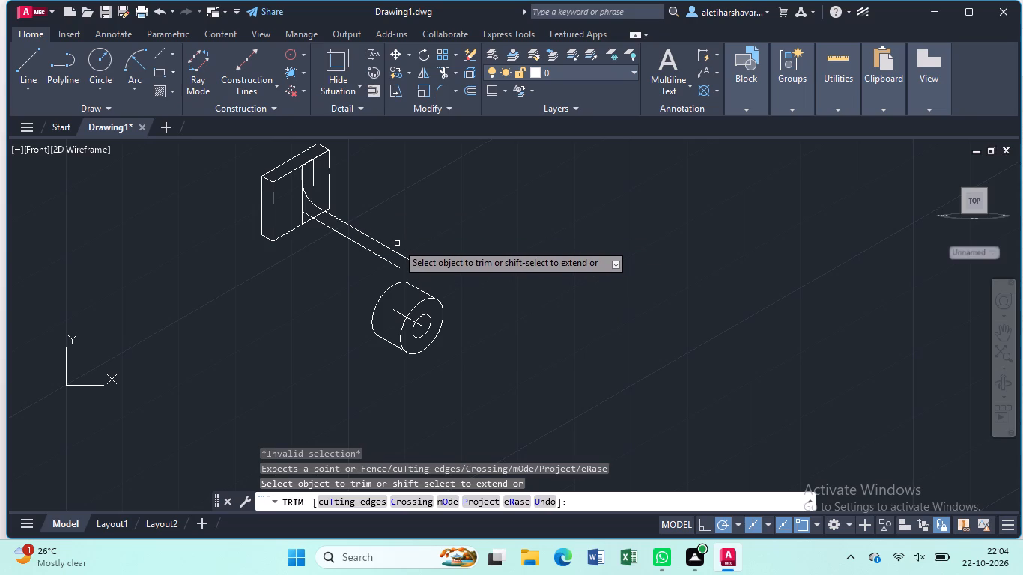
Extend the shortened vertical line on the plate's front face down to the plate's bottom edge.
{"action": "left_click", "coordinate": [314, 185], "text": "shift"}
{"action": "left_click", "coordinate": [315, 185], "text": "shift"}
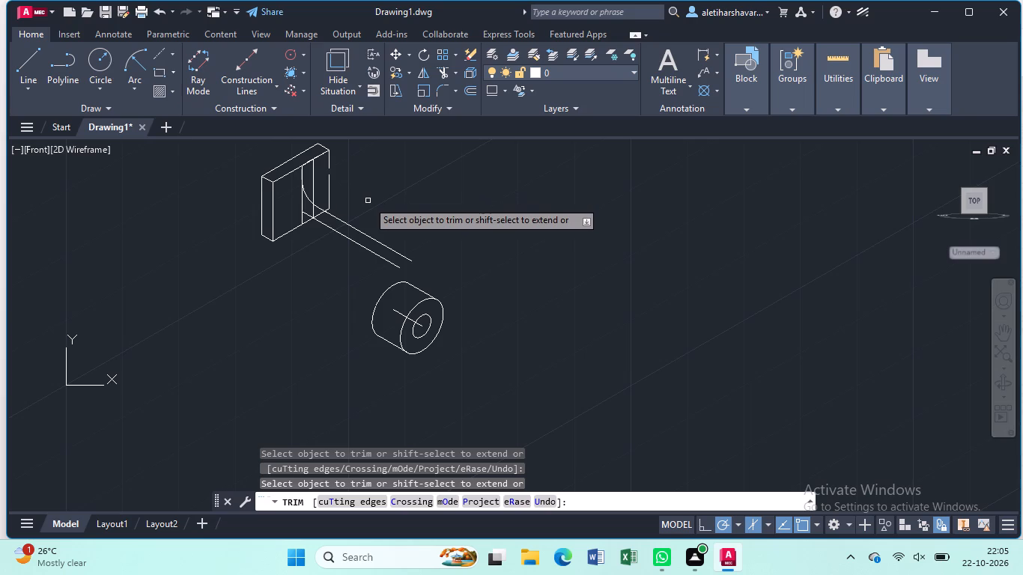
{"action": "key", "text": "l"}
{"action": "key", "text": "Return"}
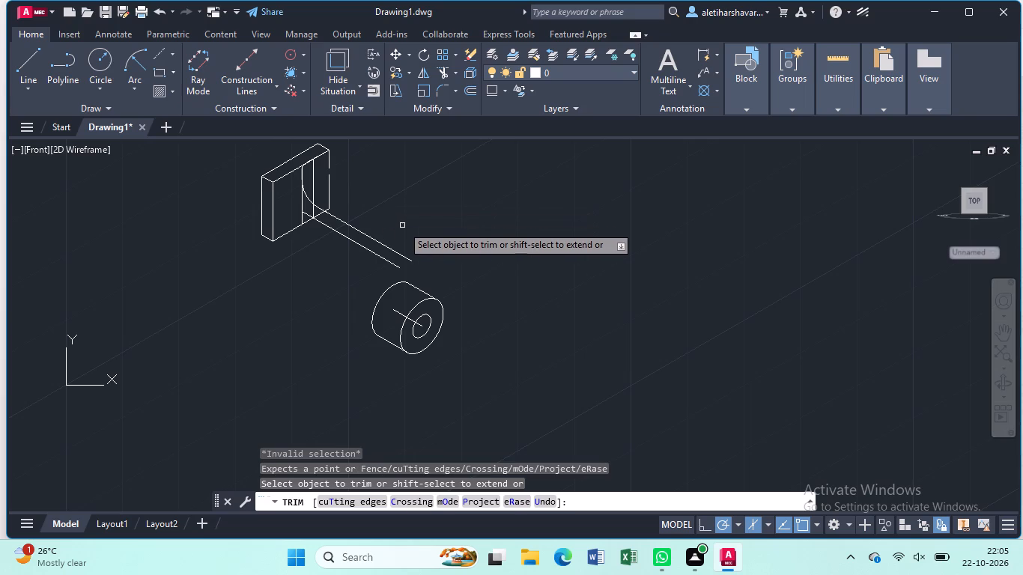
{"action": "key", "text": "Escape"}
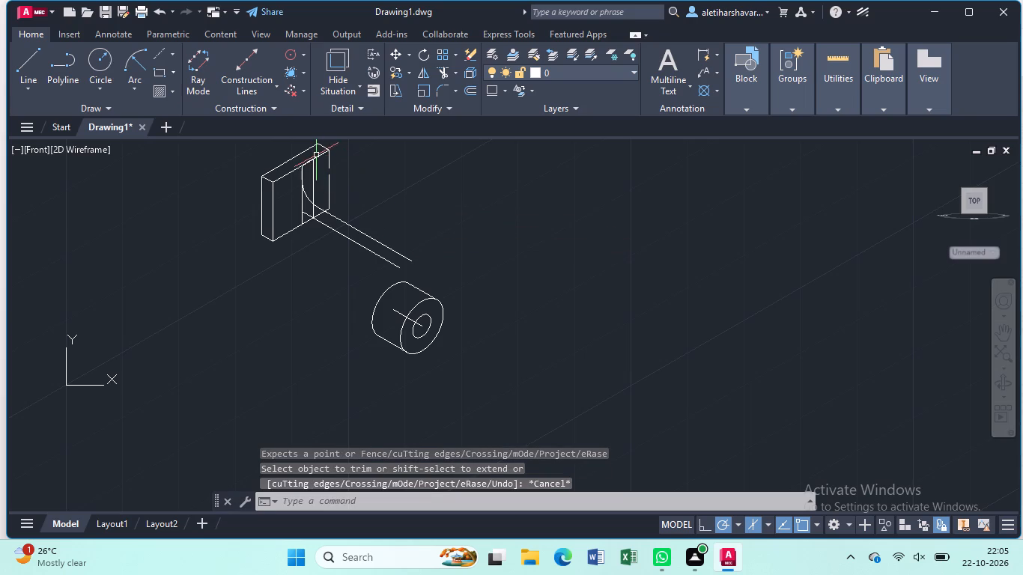
Delete the extra vertical line on the plate's front face beside the remaining fillet arc.
{"action": "left_click", "coordinate": [313, 159]}
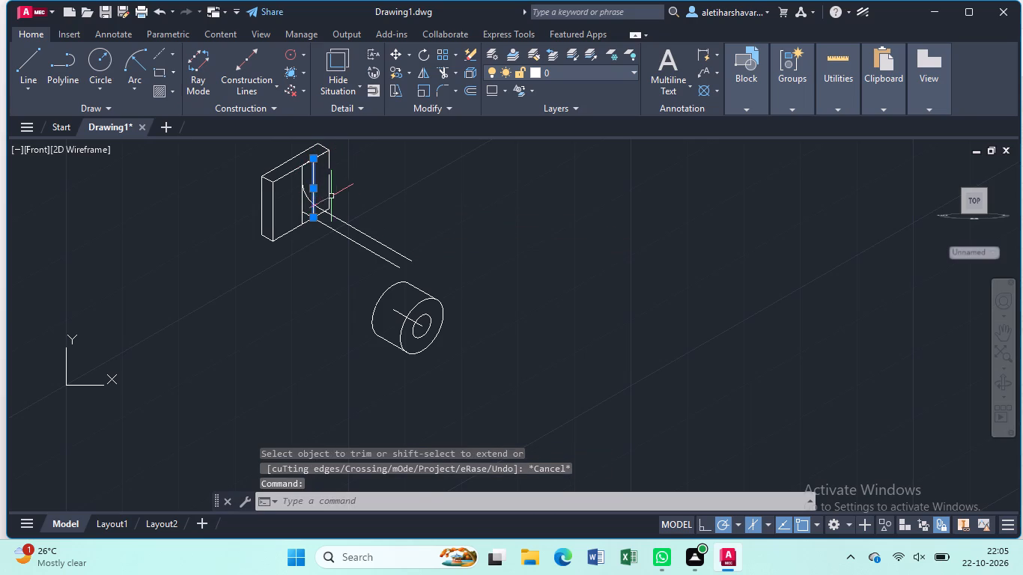
{"action": "key", "text": "Delete"}
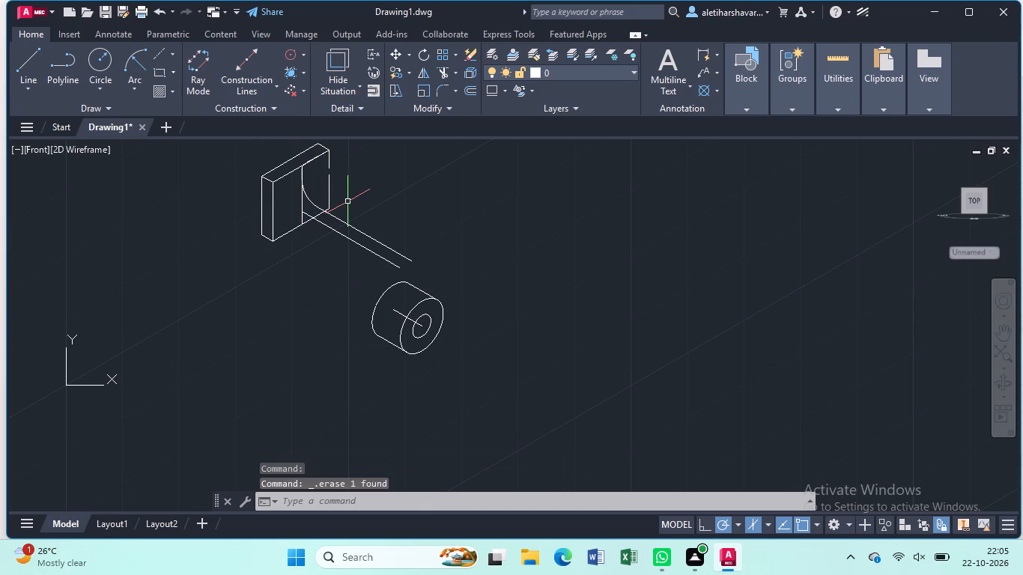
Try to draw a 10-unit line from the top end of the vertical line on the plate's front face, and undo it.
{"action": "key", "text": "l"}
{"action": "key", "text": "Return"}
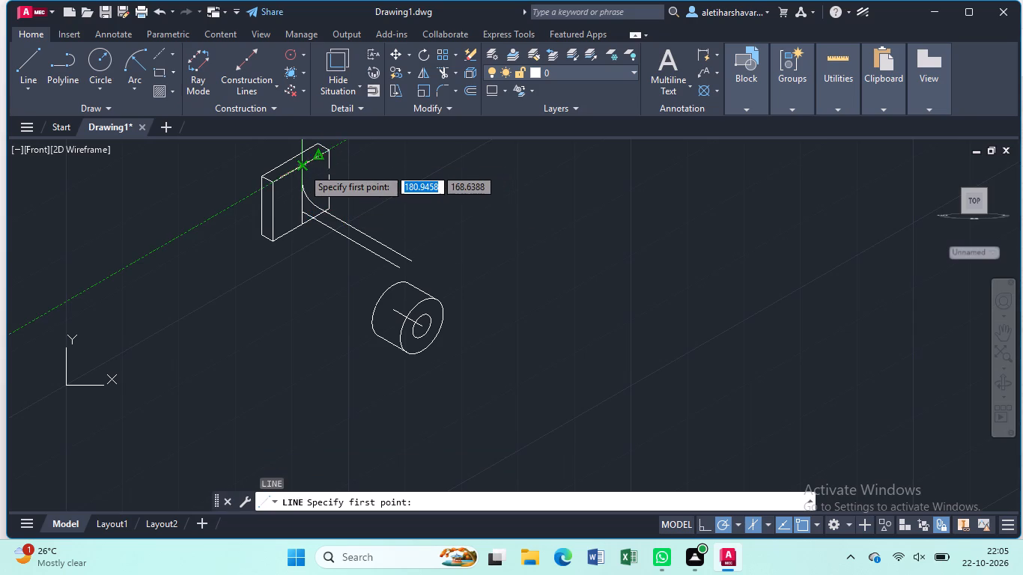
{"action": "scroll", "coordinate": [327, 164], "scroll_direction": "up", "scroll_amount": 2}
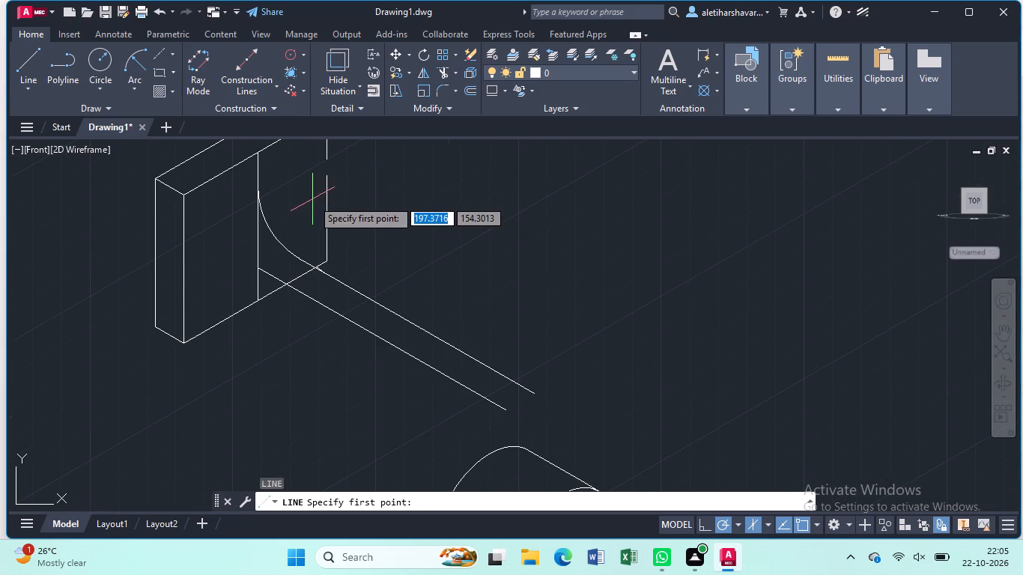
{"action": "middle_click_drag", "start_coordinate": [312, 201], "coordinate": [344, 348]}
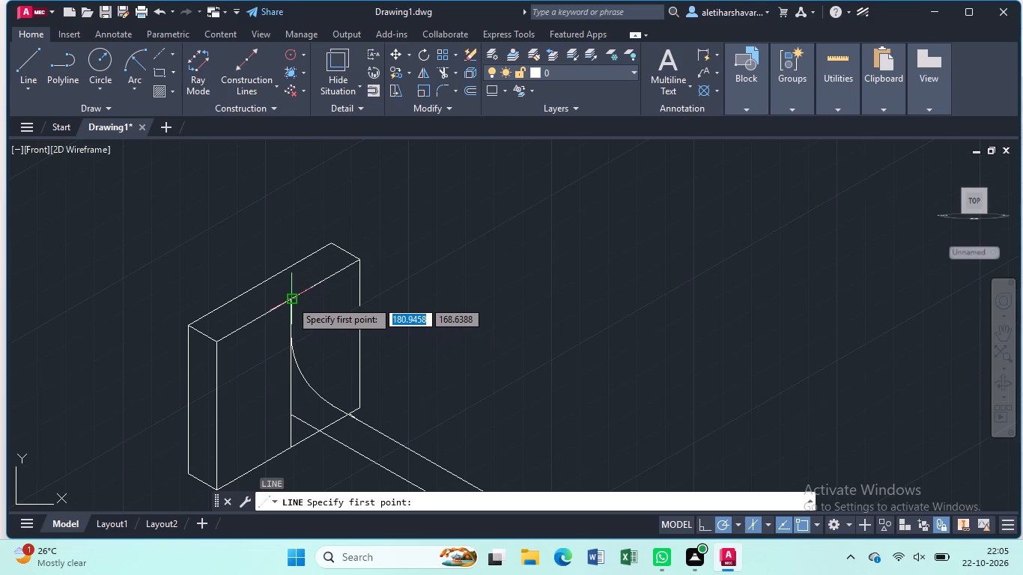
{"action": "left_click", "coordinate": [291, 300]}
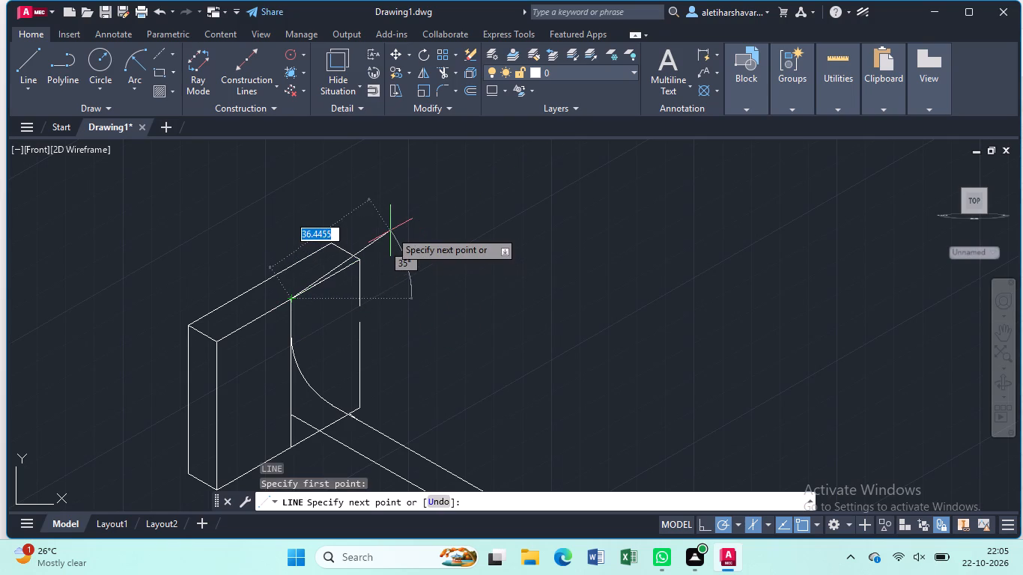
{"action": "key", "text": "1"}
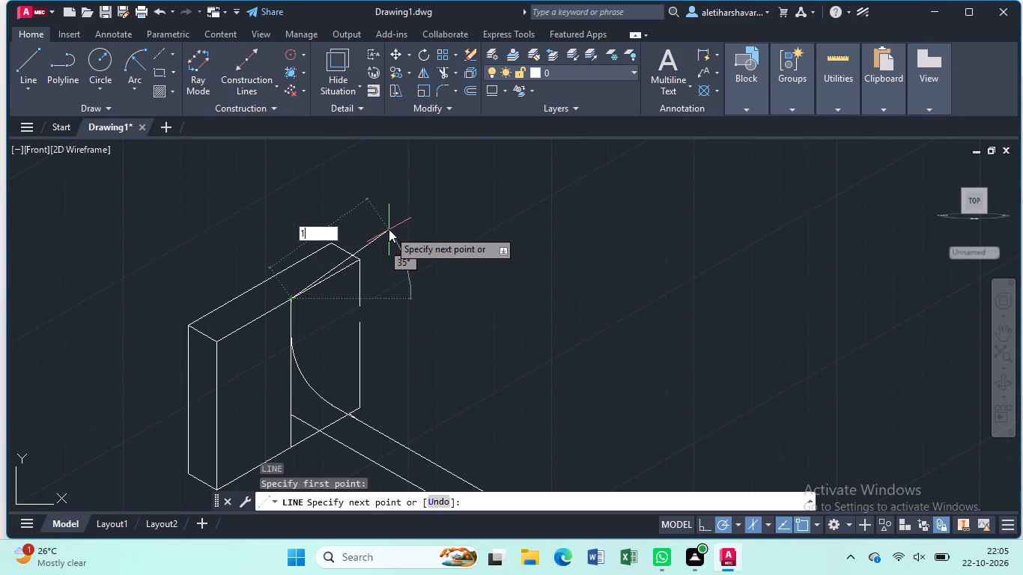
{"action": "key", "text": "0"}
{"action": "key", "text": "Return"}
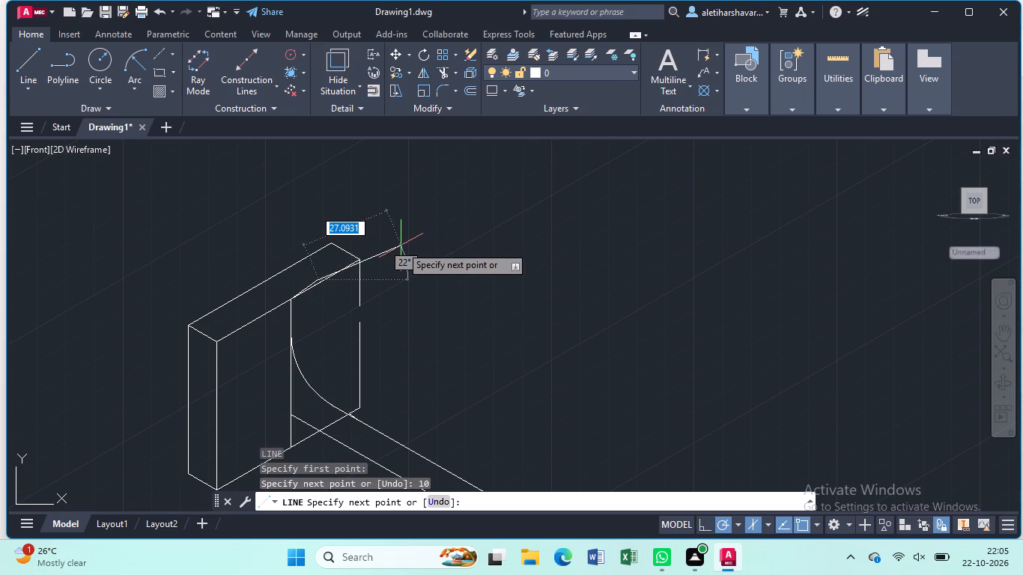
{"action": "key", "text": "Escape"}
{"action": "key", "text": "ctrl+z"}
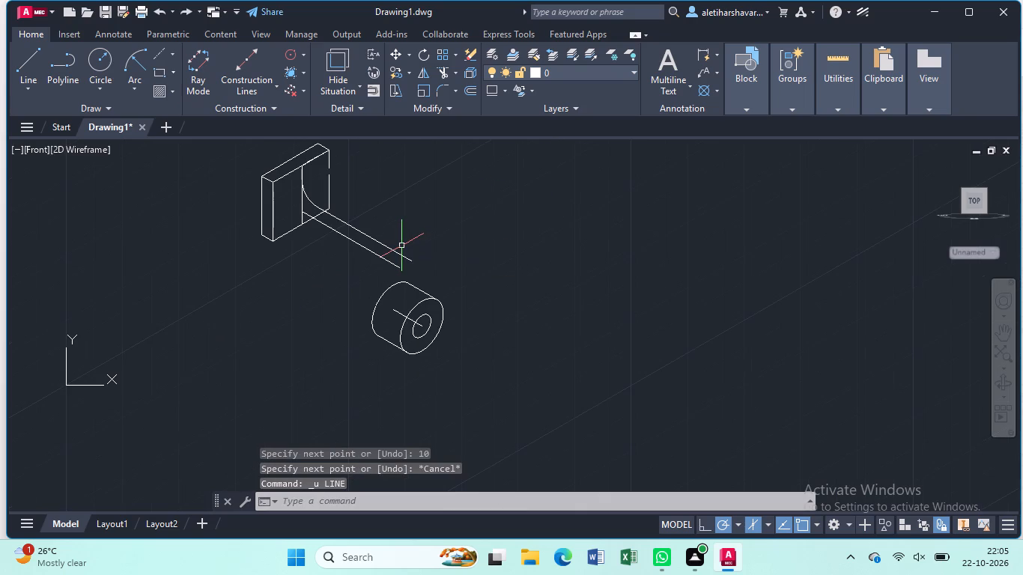
From the top of the front face's vertical line, draw a 10-unit line along the plate's top edge at 30° and a 35-unit line straight down.
{"action": "scroll", "coordinate": [408, 200], "scroll_direction": "up", "scroll_amount": 2}
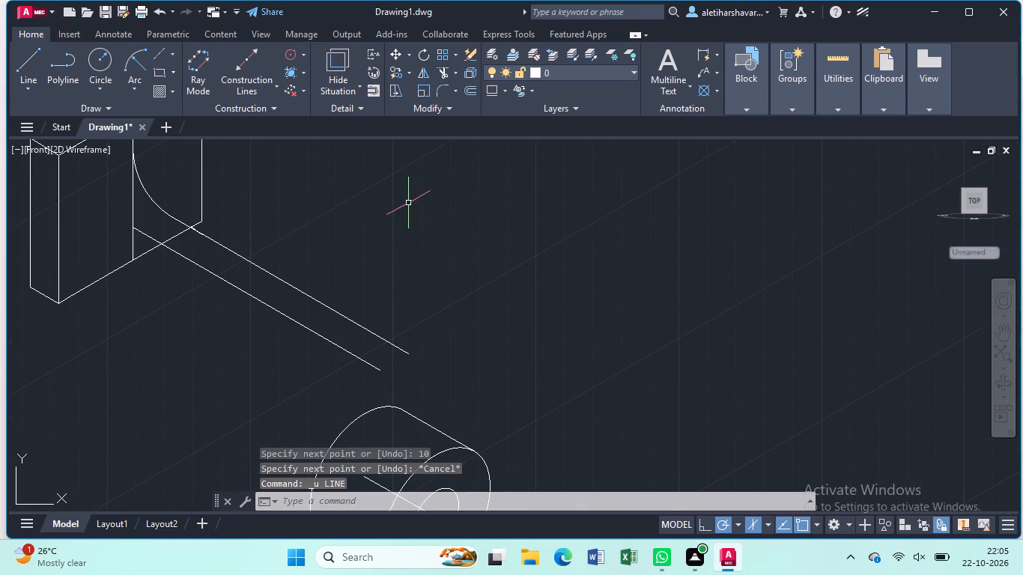
{"action": "middle_click_drag", "start_coordinate": [237, 195], "coordinate": [329, 445]}
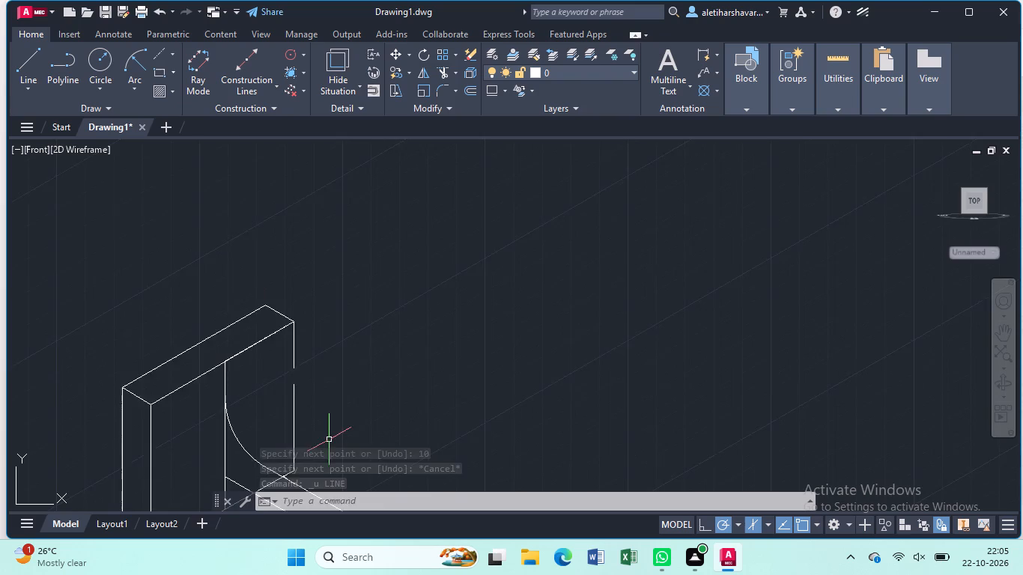
{"action": "scroll", "coordinate": [327, 430], "scroll_direction": "up", "scroll_amount": 1}
{"action": "key", "text": "l"}
{"action": "key", "text": "Return"}
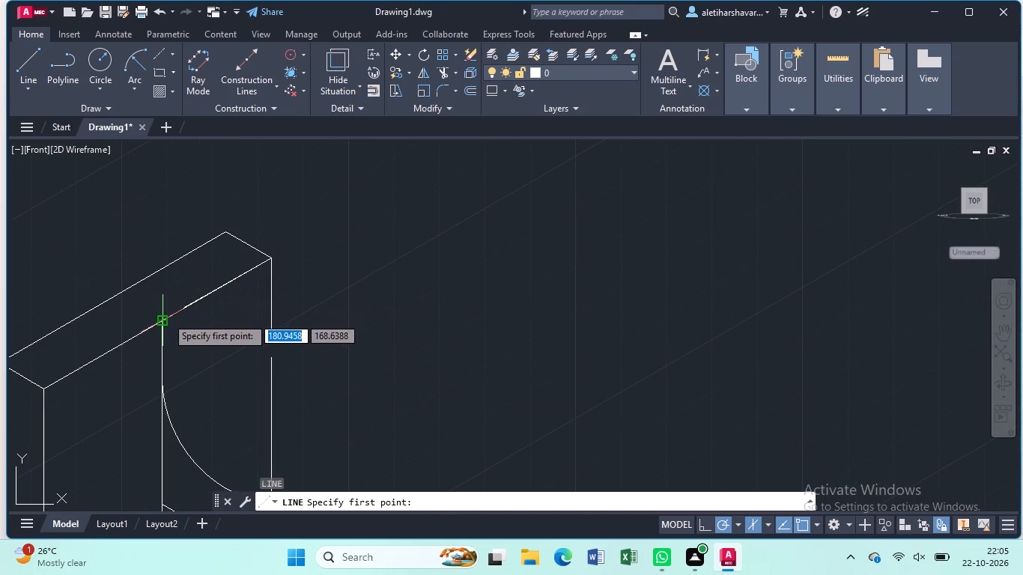
{"action": "left_click_drag", "start_coordinate": [166, 317], "coordinate": [191, 310]}
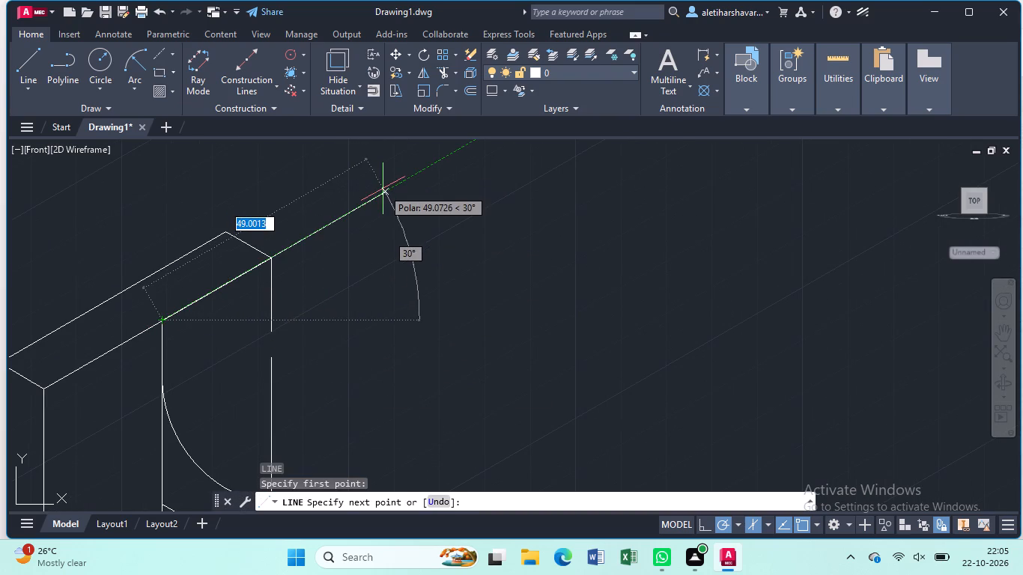
{"action": "key", "text": "1"}
{"action": "key", "text": "0"}
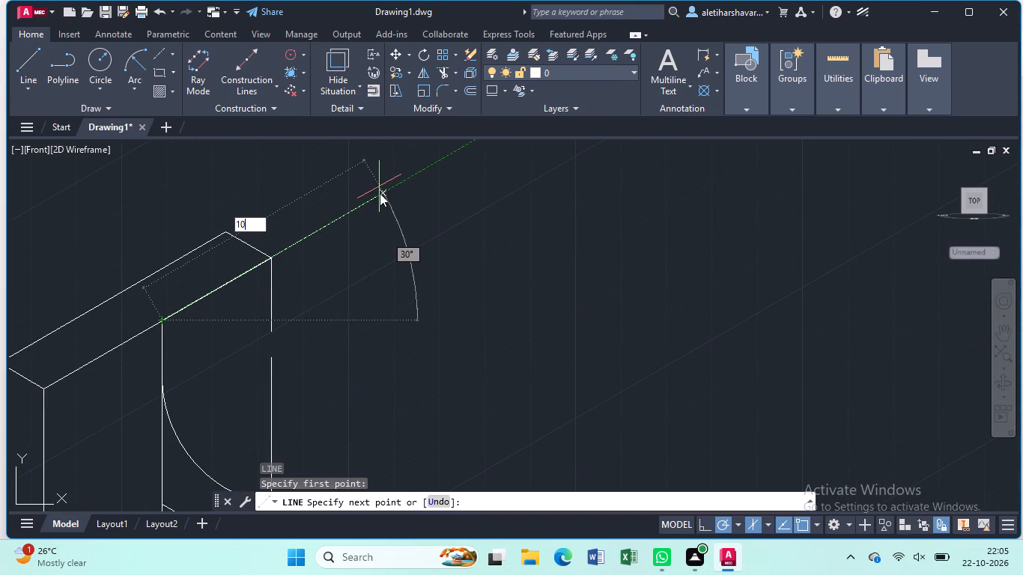
{"action": "key", "text": "Return"}
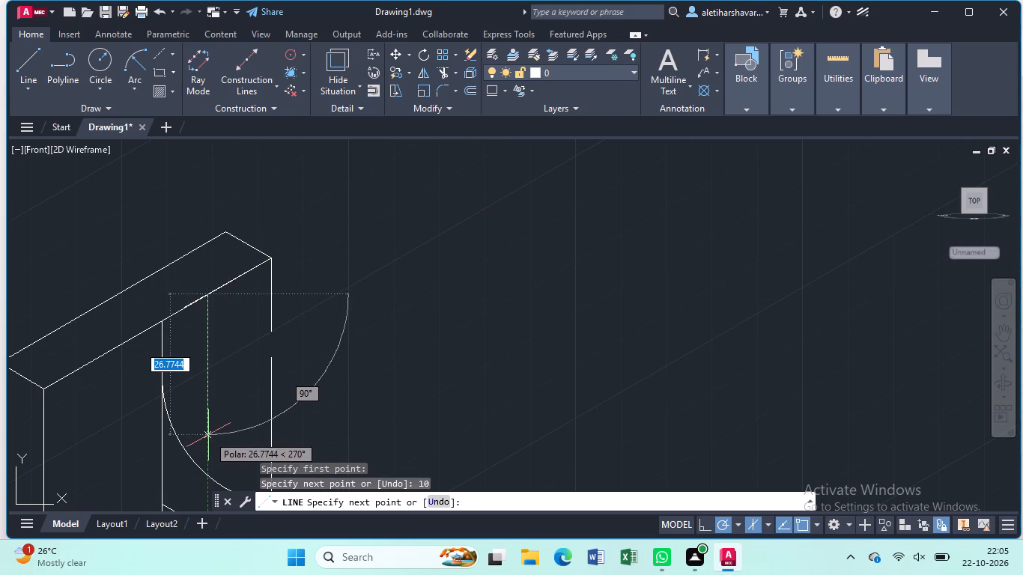
{"action": "key", "text": "3"}
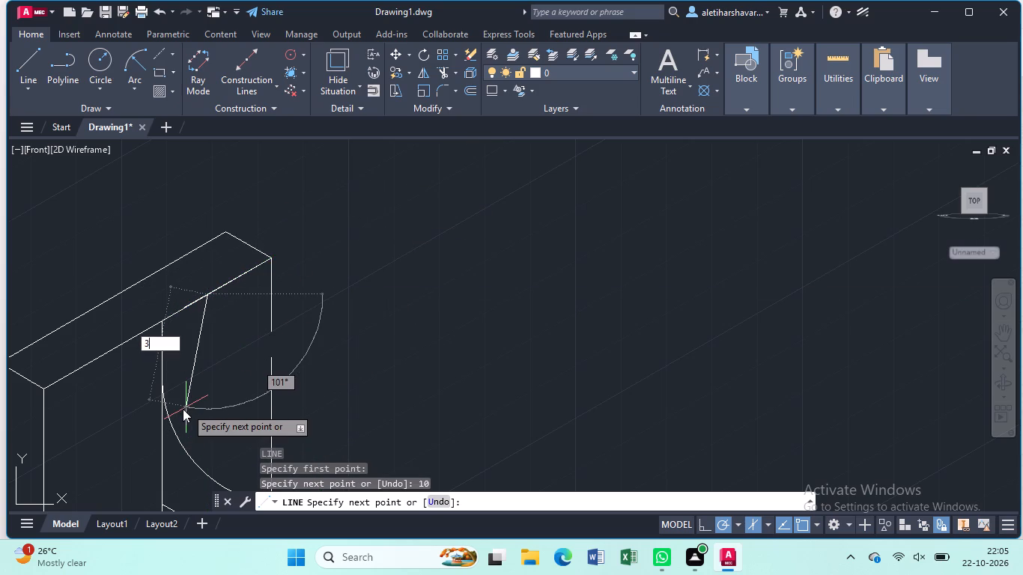
{"action": "key", "text": "Escape"}
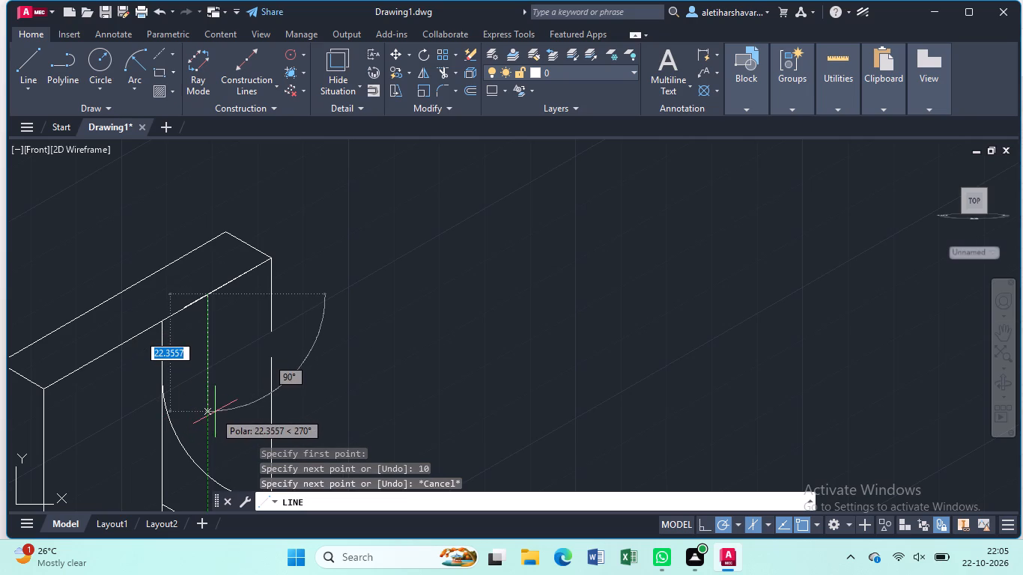
{"action": "type", "text": "35"}
{"action": "key", "text": "Return"}
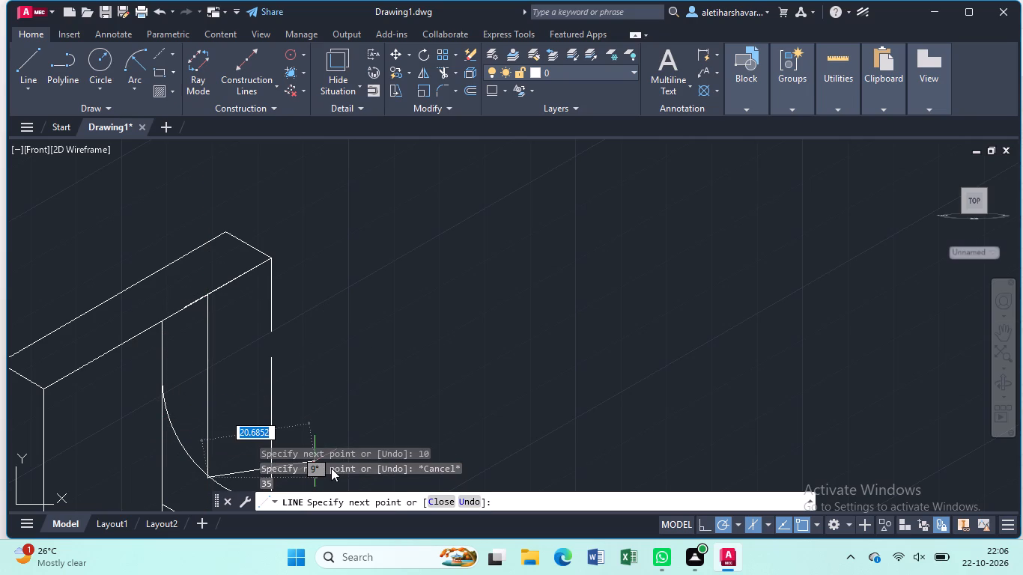
Continue from the lower end of the 35-unit vertical with a 70-unit line running close along the arm's upper edge.
{"action": "middle_click_drag", "start_coordinate": [332, 468], "coordinate": [408, 285]}
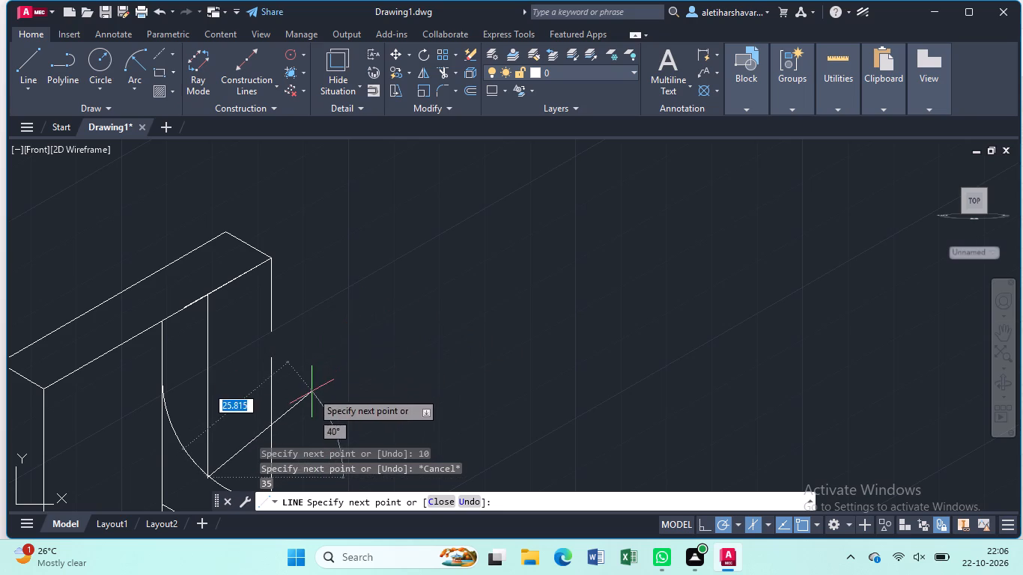
{"action": "middle_click_drag", "start_coordinate": [312, 392], "coordinate": [480, 207]}
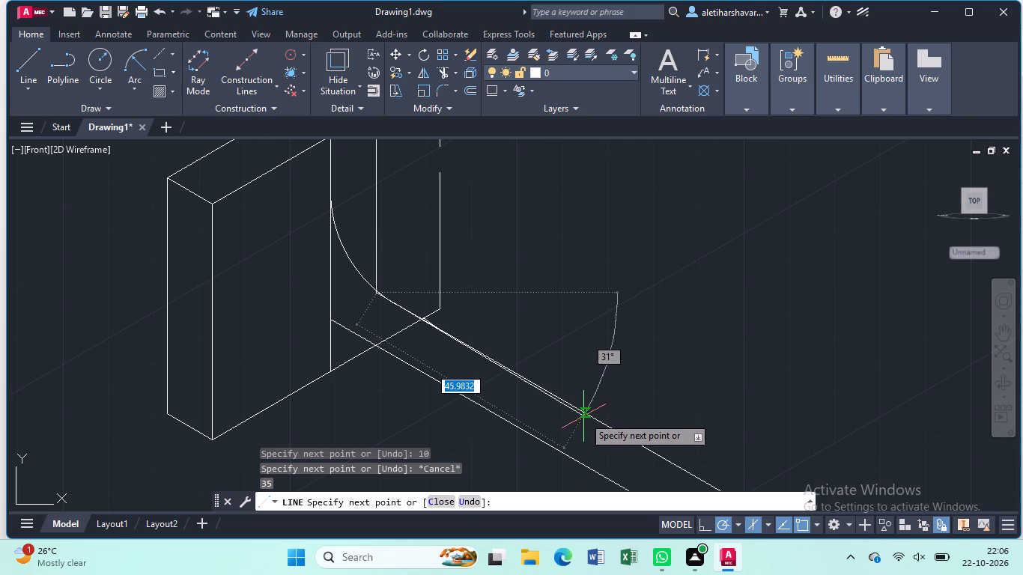
{"action": "key", "text": "7"}
{"action": "key", "text": "0"}
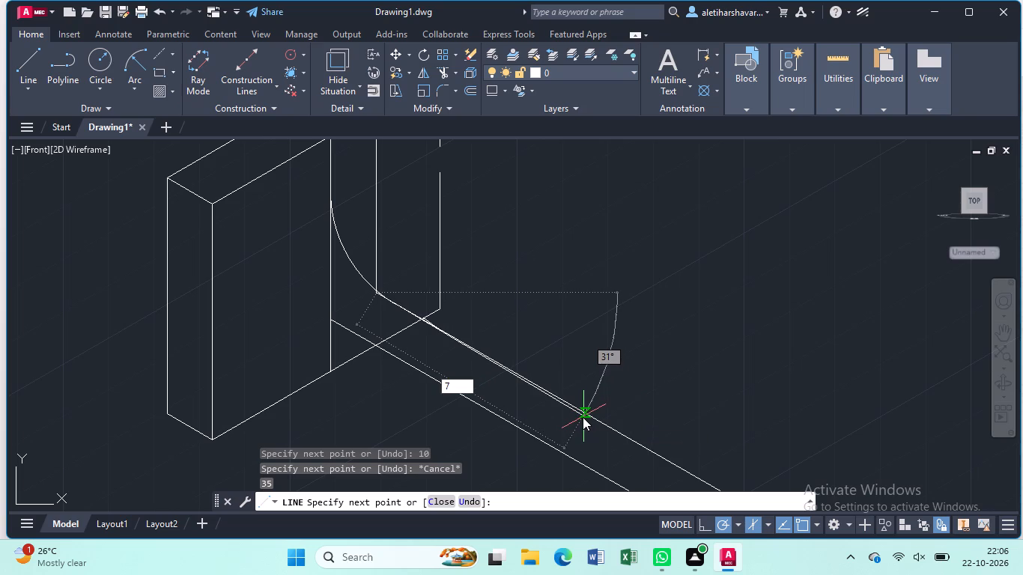
{"action": "key", "text": "Return"}
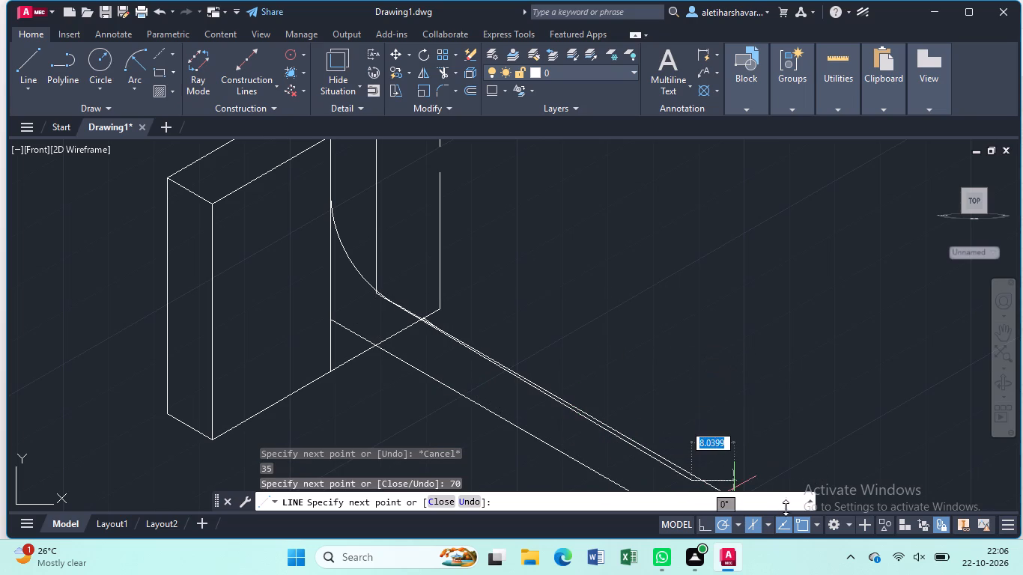
{"action": "key", "text": "Escape"}
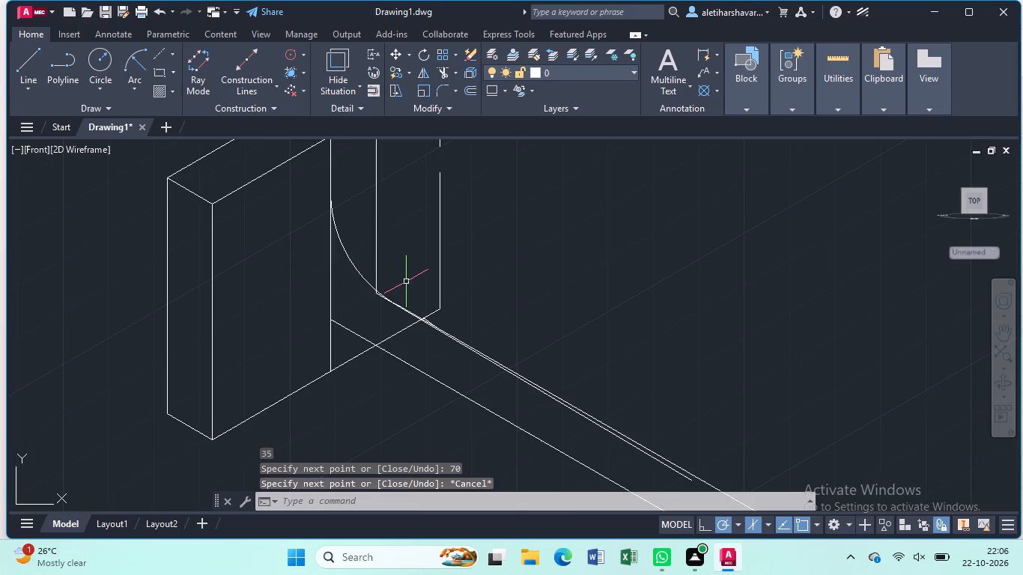
Delete the short stray line where the arm's upper edge crosses the plate's bottom edge.
{"action": "scroll", "coordinate": [407, 280], "scroll_direction": "up", "scroll_amount": 2}
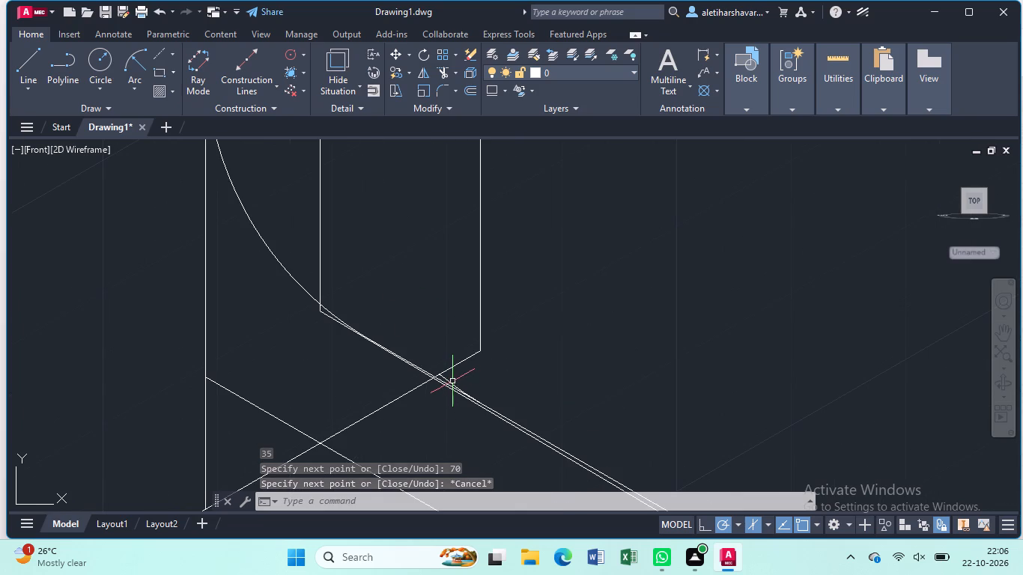
{"action": "left_click", "coordinate": [452, 381]}
{"action": "key", "text": "Delete"}
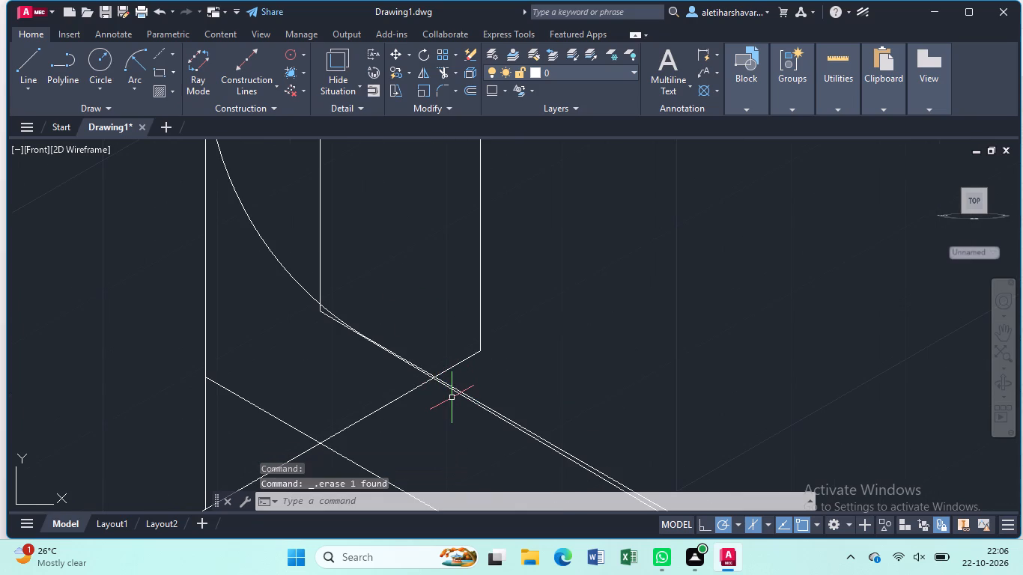
Fillet the corner between the 35-unit vertical and the 70-unit arm line with radius 25, without placing a radius dimension.
{"action": "key", "text": "f"}
{"action": "key", "text": "Return"}
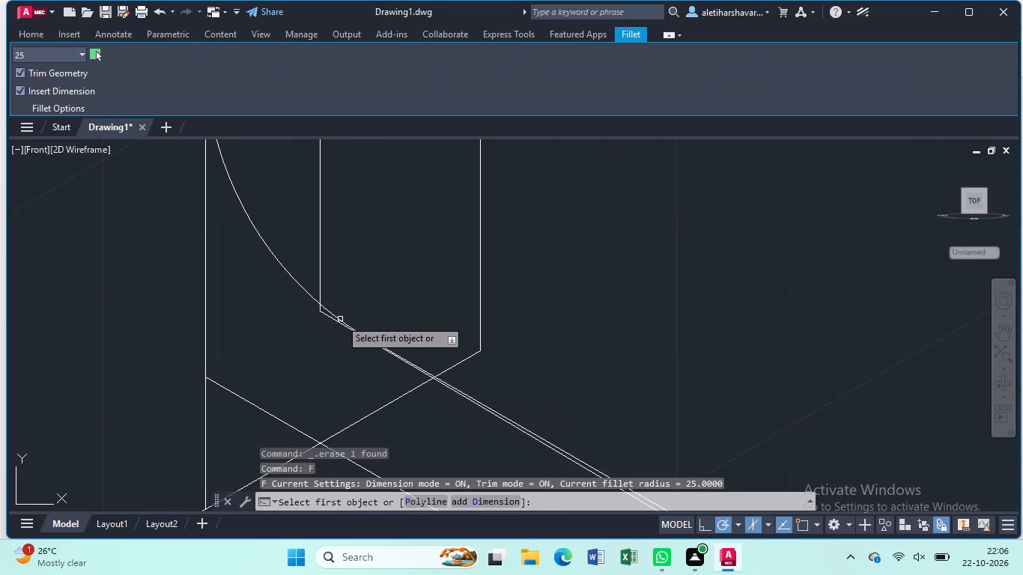
{"action": "left_click", "coordinate": [321, 267]}
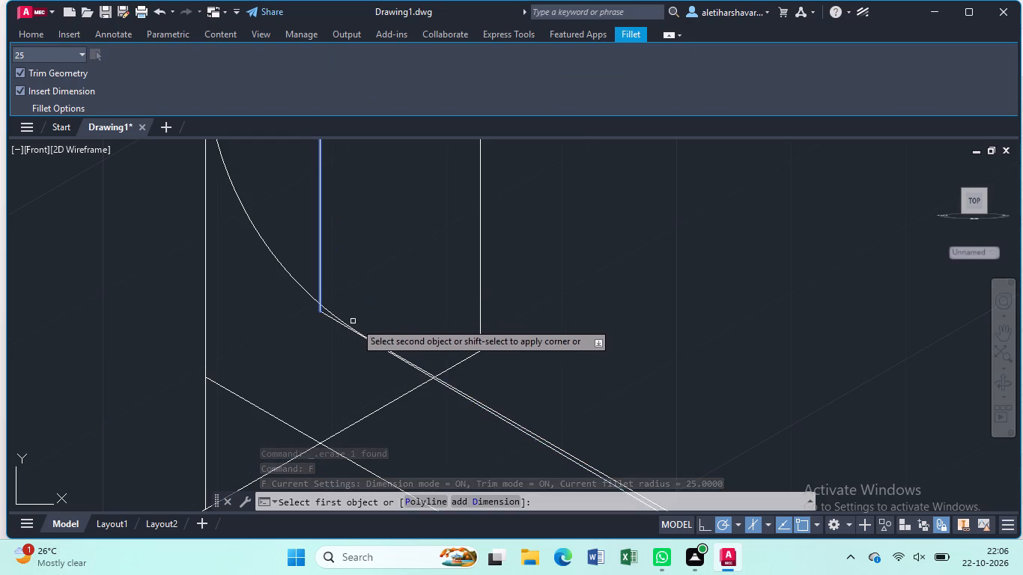
{"action": "left_click", "coordinate": [341, 322]}
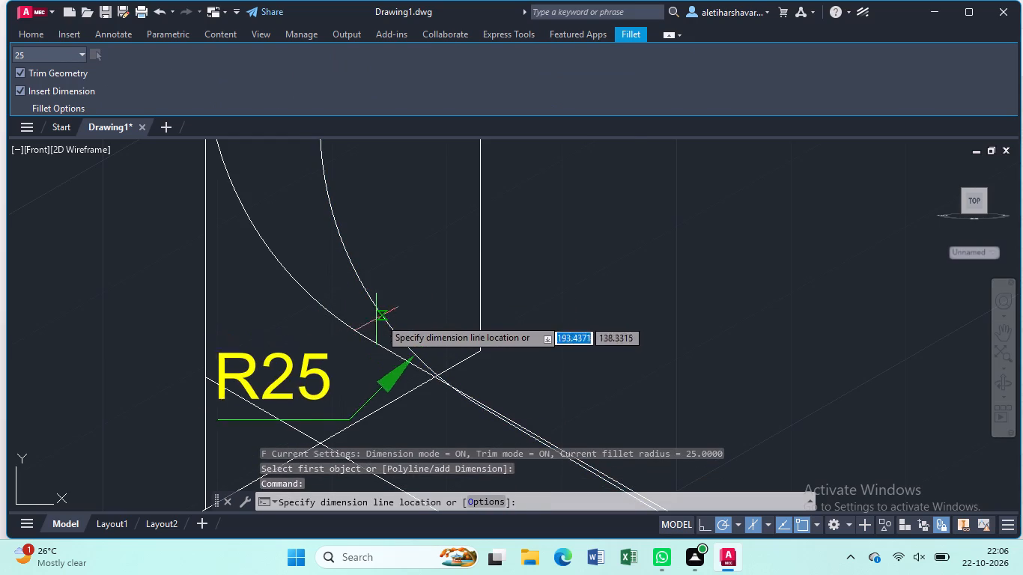
{"action": "key", "text": "Escape"}
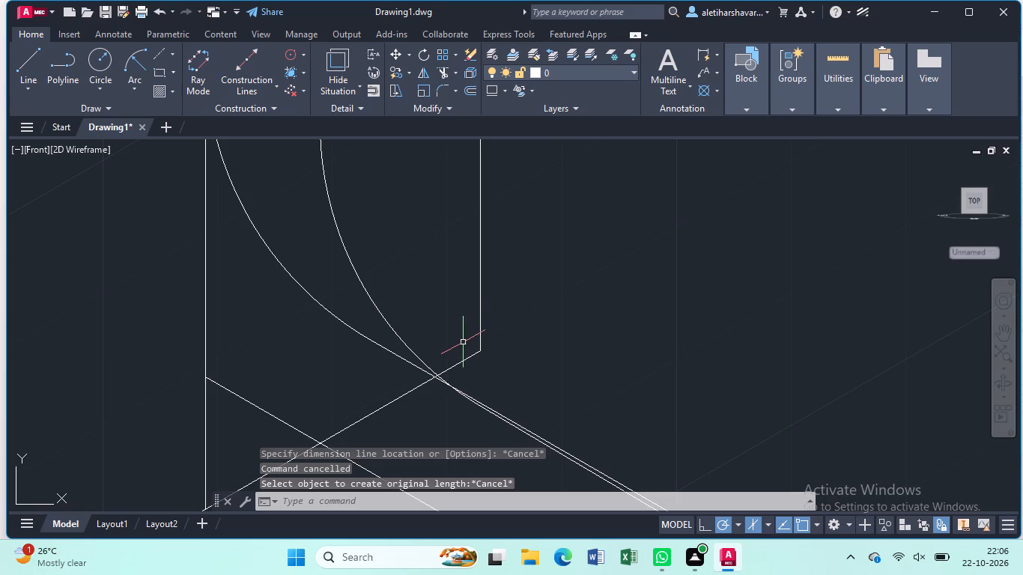
Delete the remaining straight arm line that runs from the new fillet arc beside the arm's upper edge.
{"action": "middle_click_drag", "start_coordinate": [502, 398], "coordinate": [473, 353]}
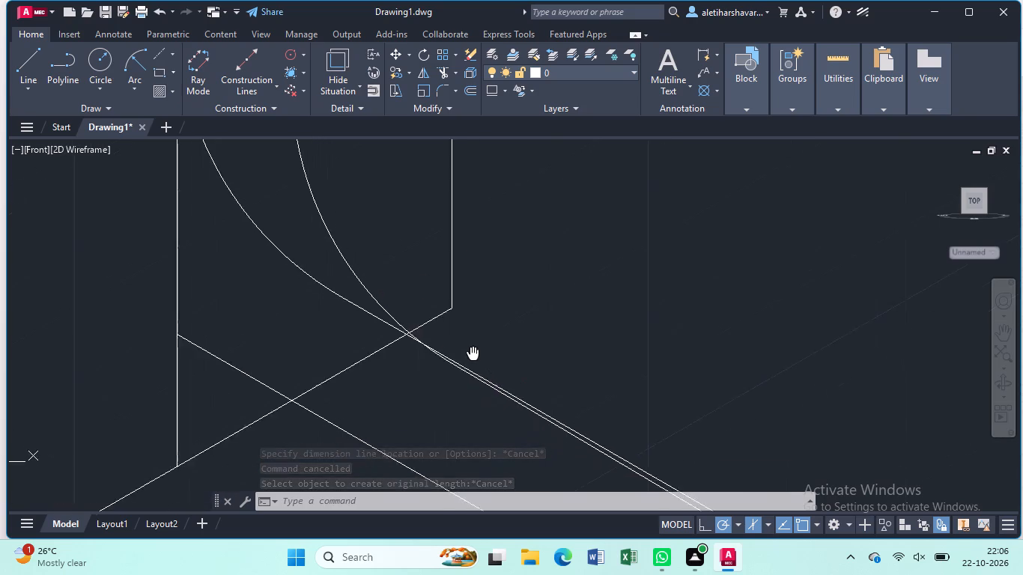
{"action": "middle_click_drag", "start_coordinate": [473, 353], "coordinate": [458, 307]}
{"action": "scroll", "coordinate": [457, 293], "scroll_direction": "down", "scroll_amount": 3}
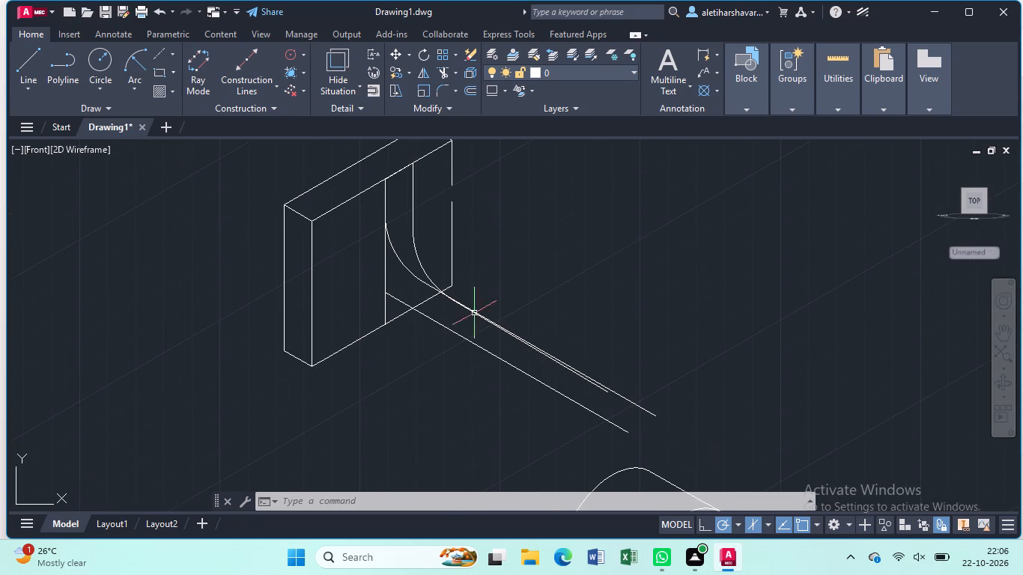
{"action": "scroll", "coordinate": [531, 387], "scroll_direction": "up", "scroll_amount": 2}
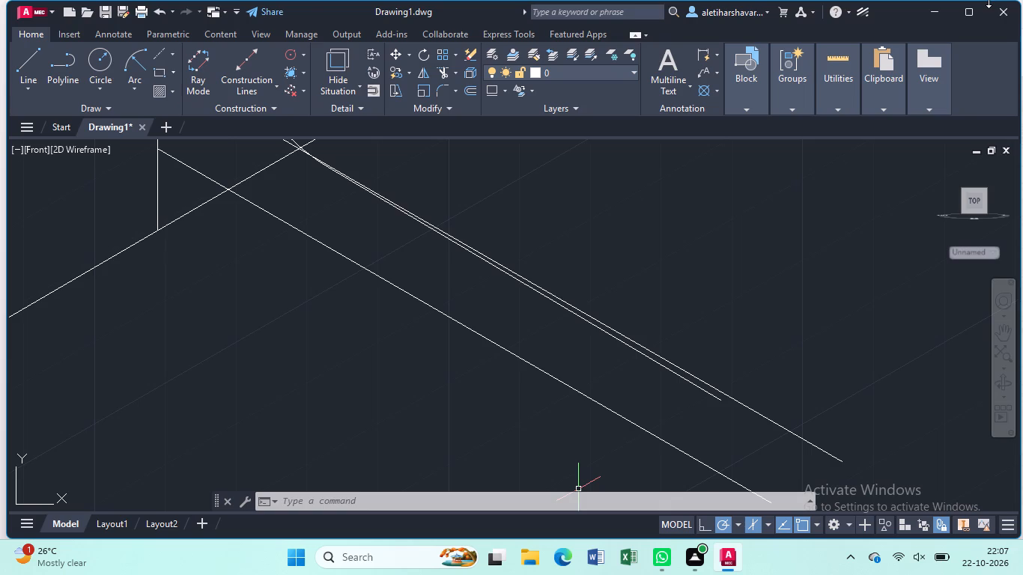
{"action": "middle_click_drag", "start_coordinate": [274, 208], "coordinate": [290, 366]}
{"action": "middle_click_drag", "start_coordinate": [288, 345], "coordinate": [247, 343]}
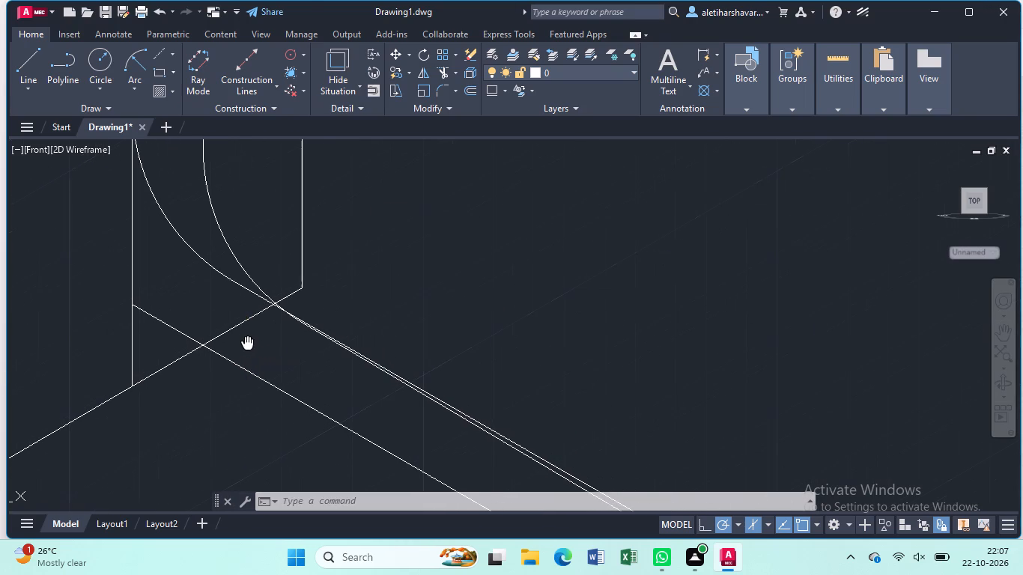
{"action": "middle_click_drag", "start_coordinate": [247, 343], "coordinate": [246, 343]}
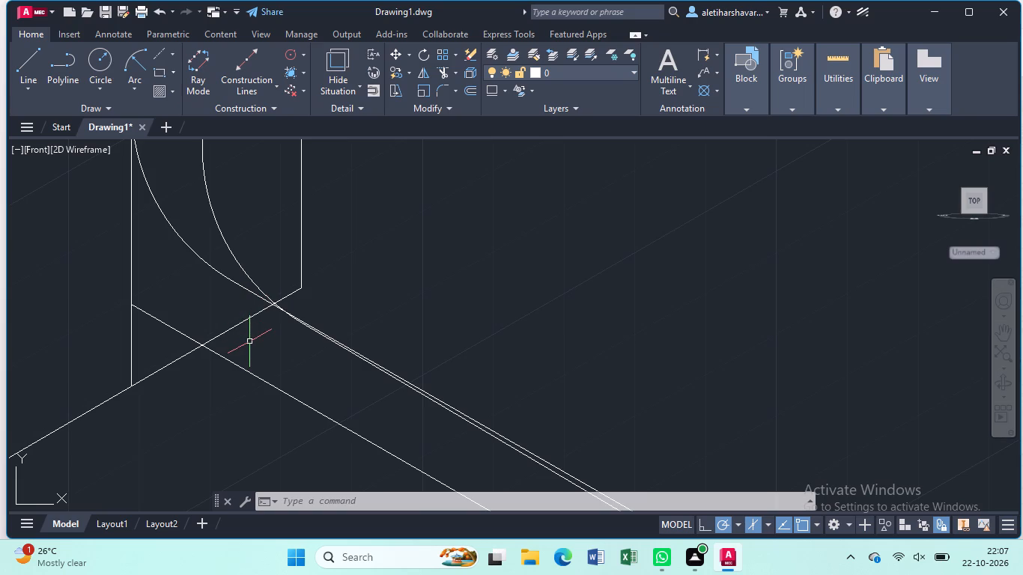
{"action": "scroll", "coordinate": [249, 340], "scroll_direction": "down", "scroll_amount": 2}
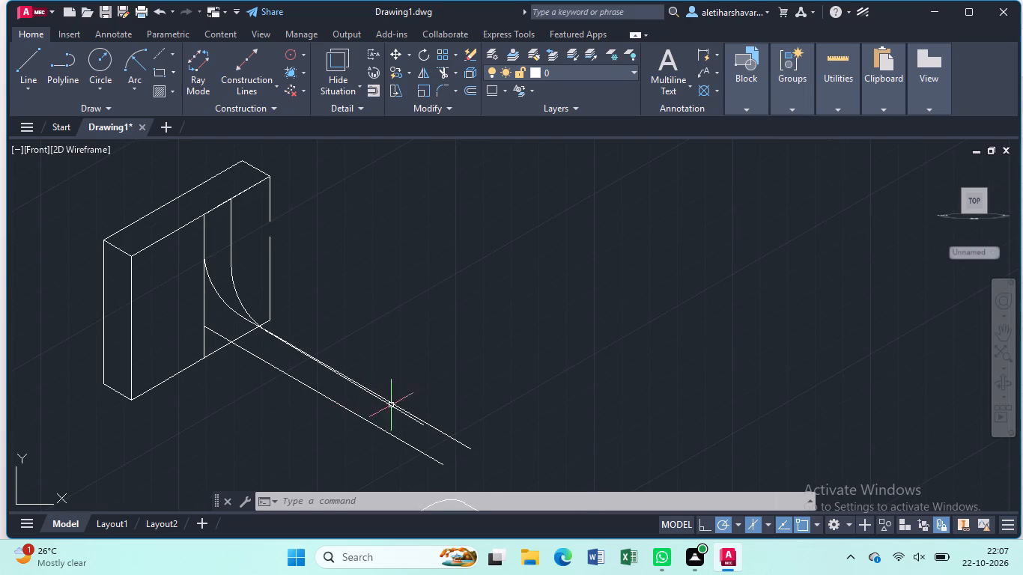
{"action": "left_click", "coordinate": [418, 425]}
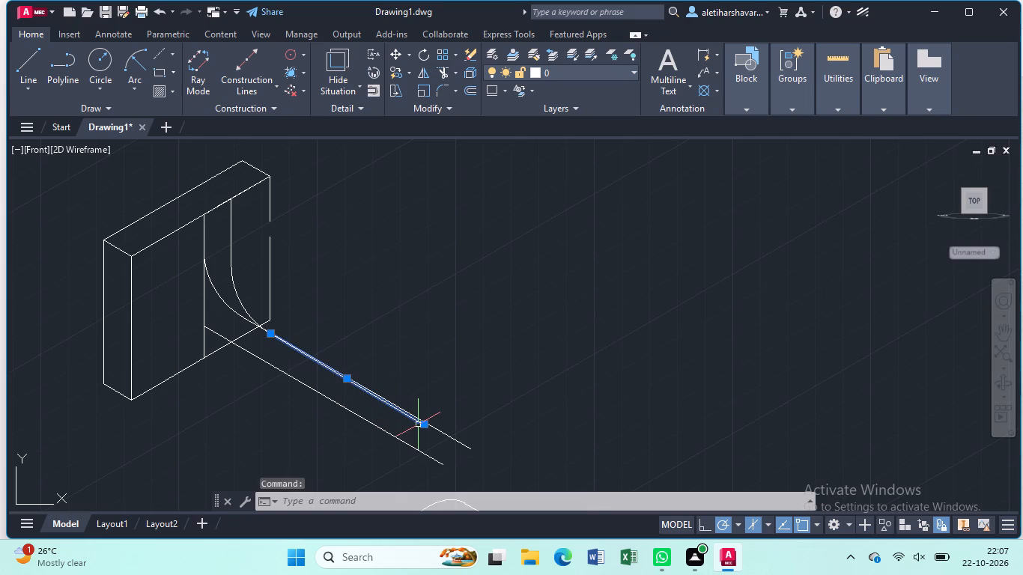
{"action": "key", "text": "Delete"}
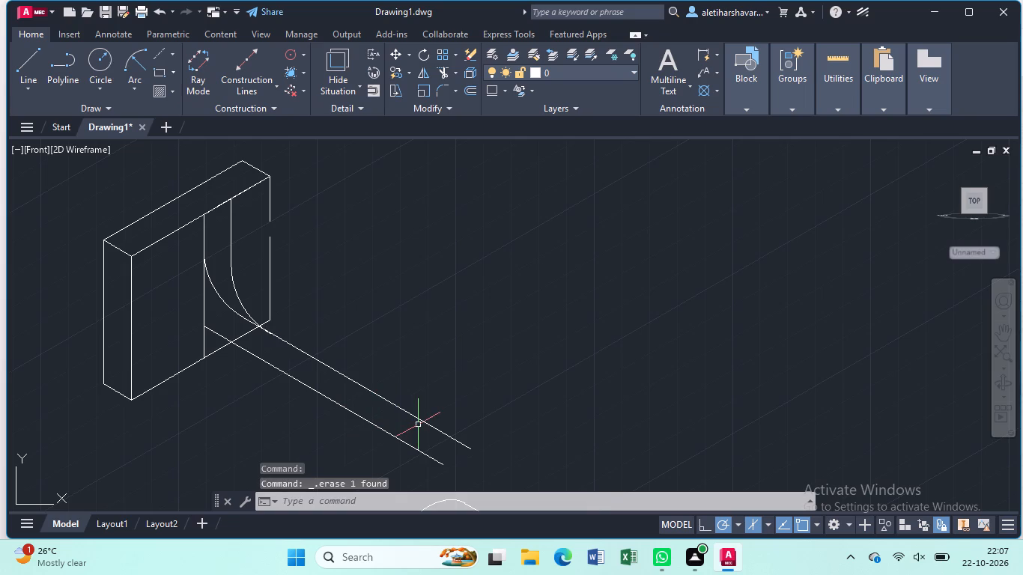
Delete the fillet arc below the inner vertical line on the plate face.
{"action": "left_click", "coordinate": [239, 296]}
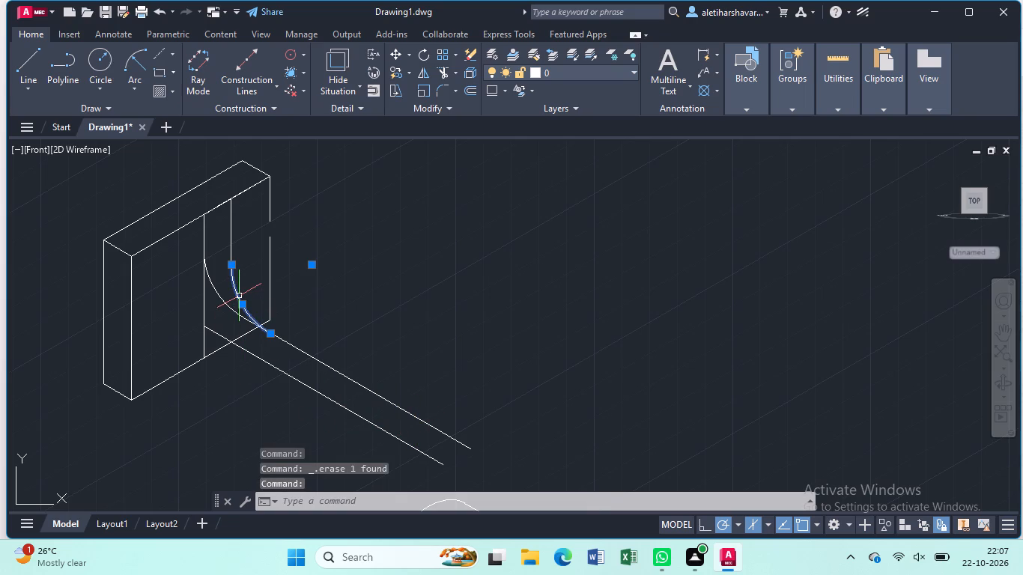
{"action": "key", "text": "Delete"}
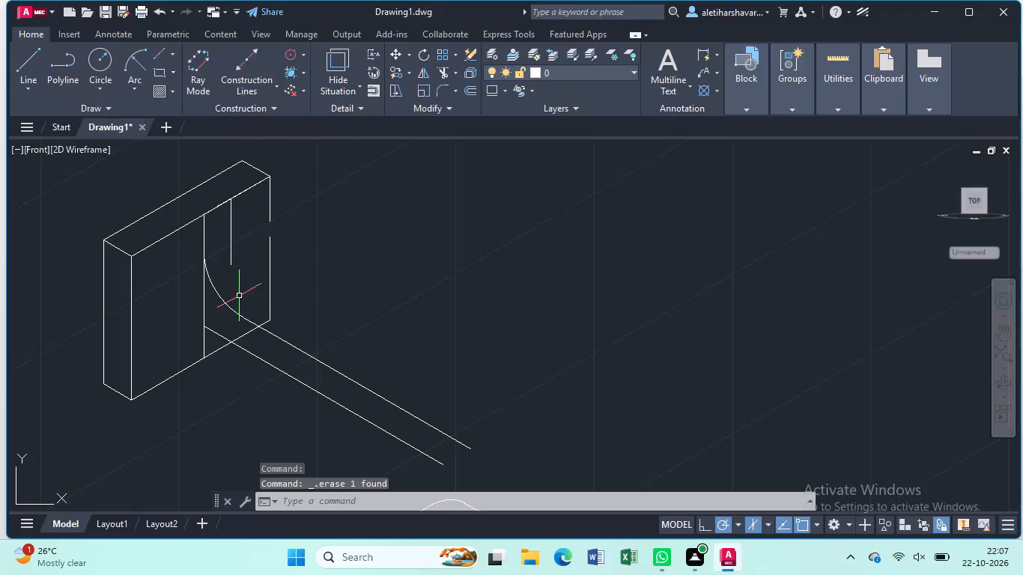
Draw a 70-unit line at 330° from the lower end of the inner vertical, then continue it 20 units in the same direction.
{"action": "key", "text": "l"}
{"action": "key", "text": "Return"}
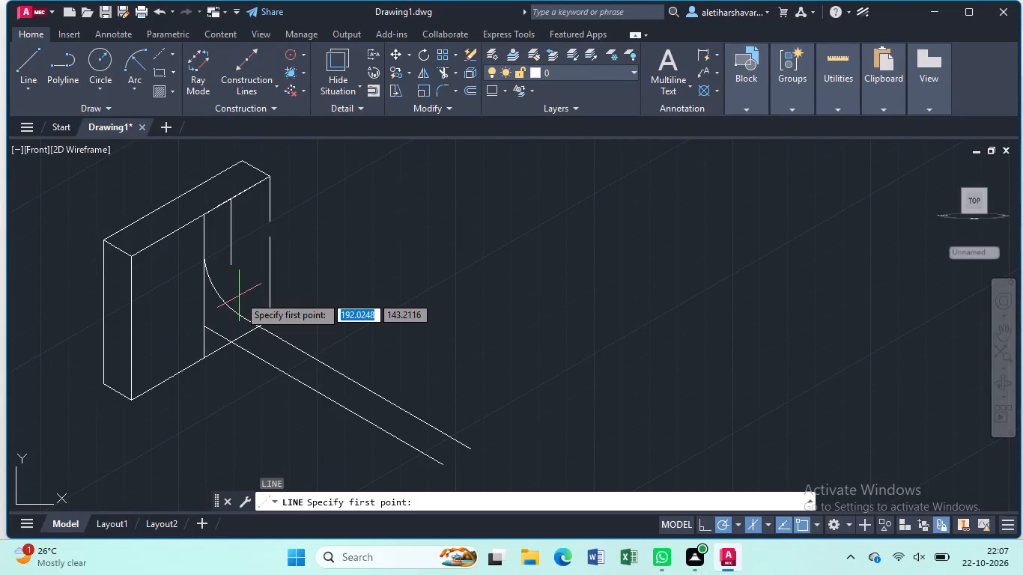
{"action": "left_click", "coordinate": [232, 258]}
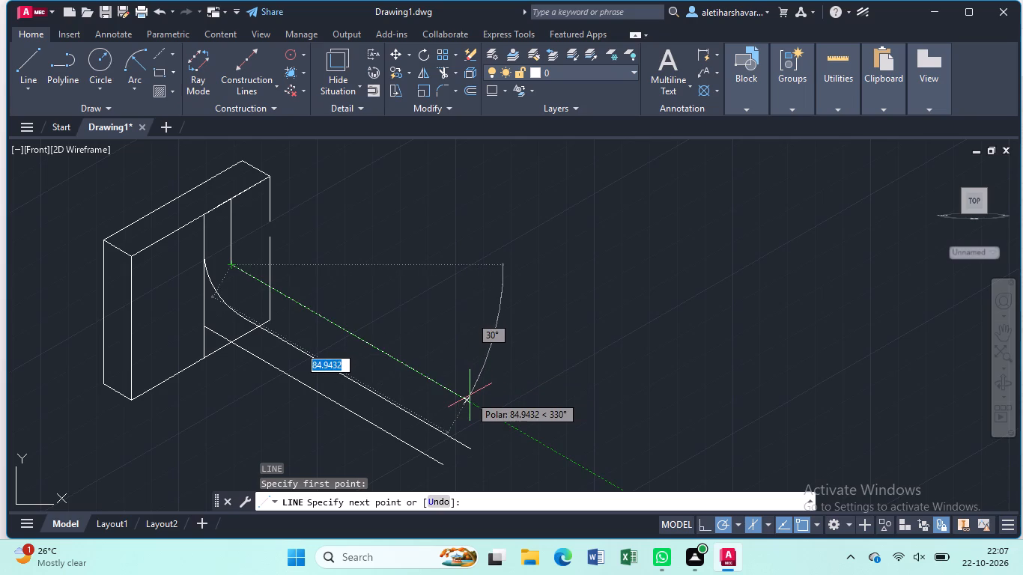
{"action": "type", "text": "70"}
{"action": "key", "text": "Return"}
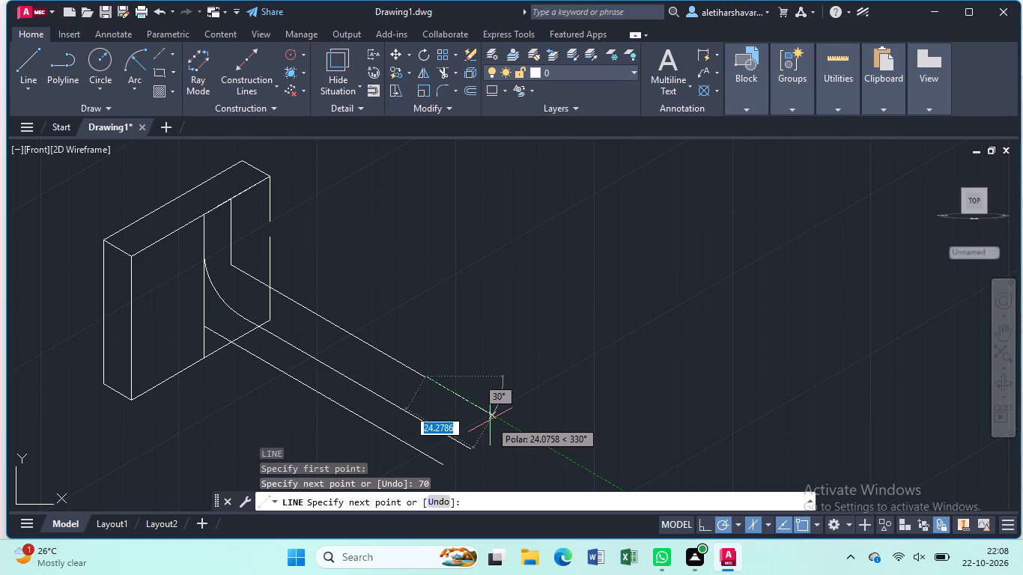
{"action": "type", "text": "20"}
{"action": "key", "text": "Return"}
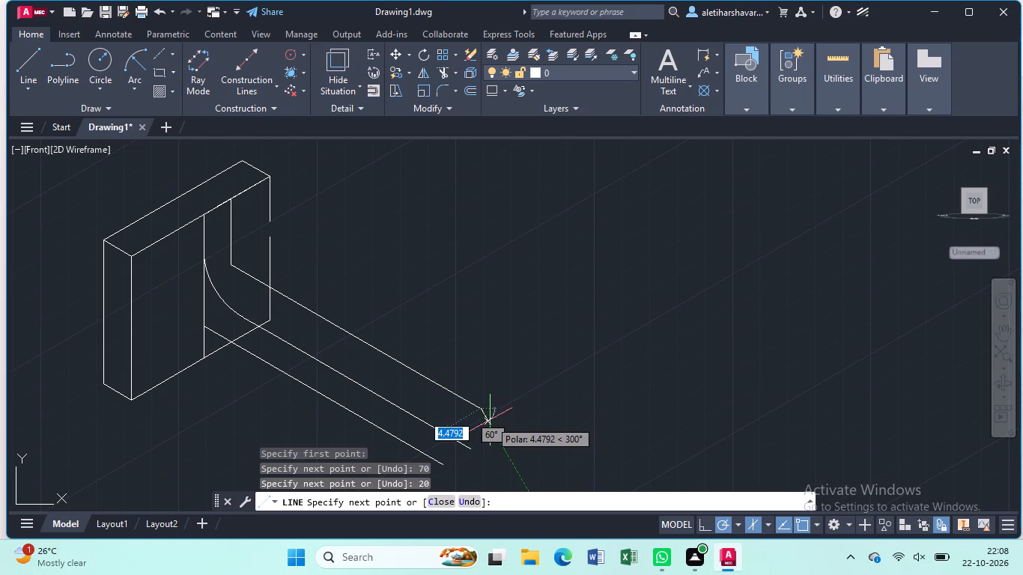
{"action": "key", "text": "Escape"}
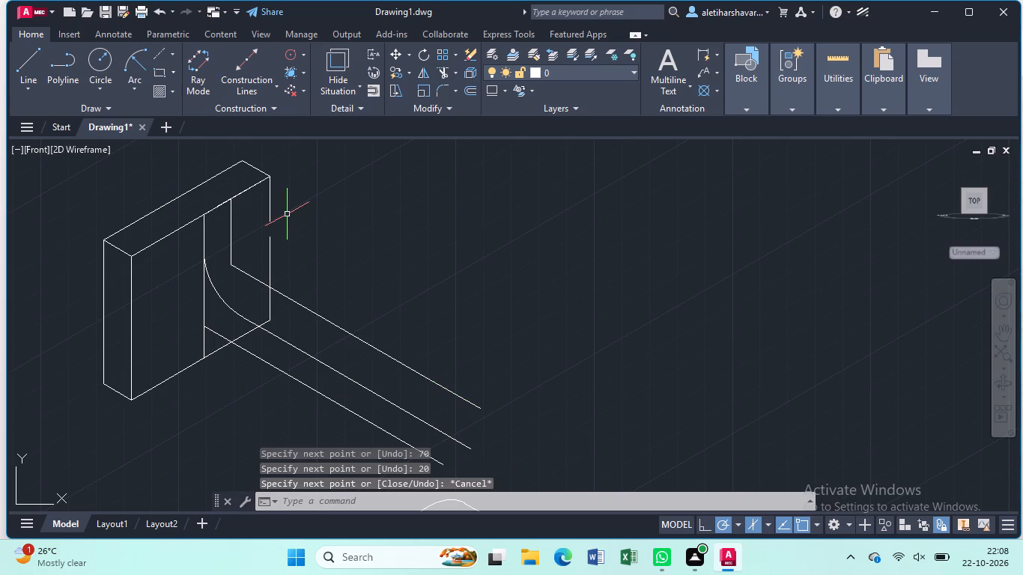
Fillet the corner between the inner vertical and the 70-unit line with radius 25, without placing a radius dimension.
{"action": "key", "text": "f"}
{"action": "key", "text": "Return"}
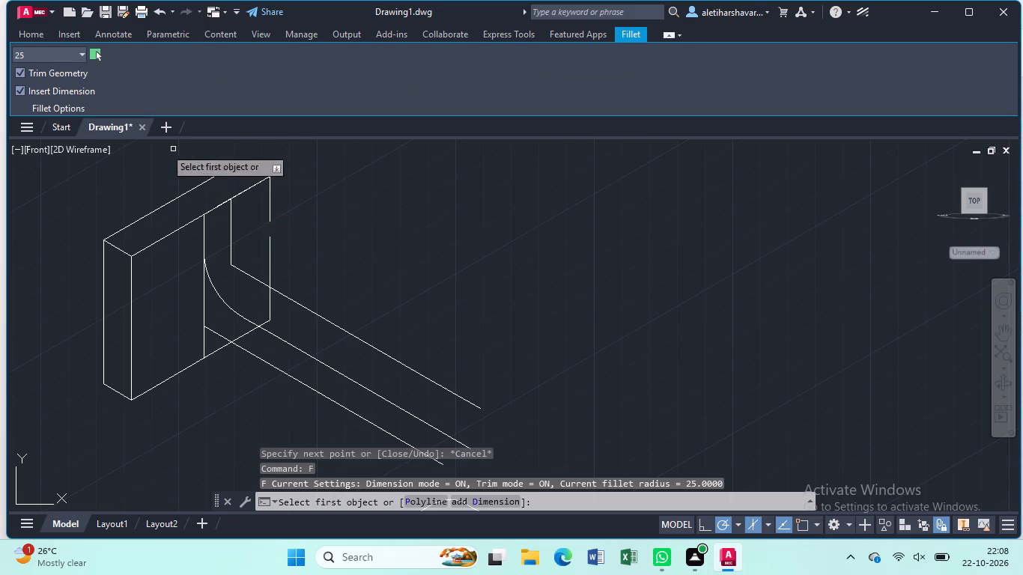
{"action": "left_click", "coordinate": [231, 246]}
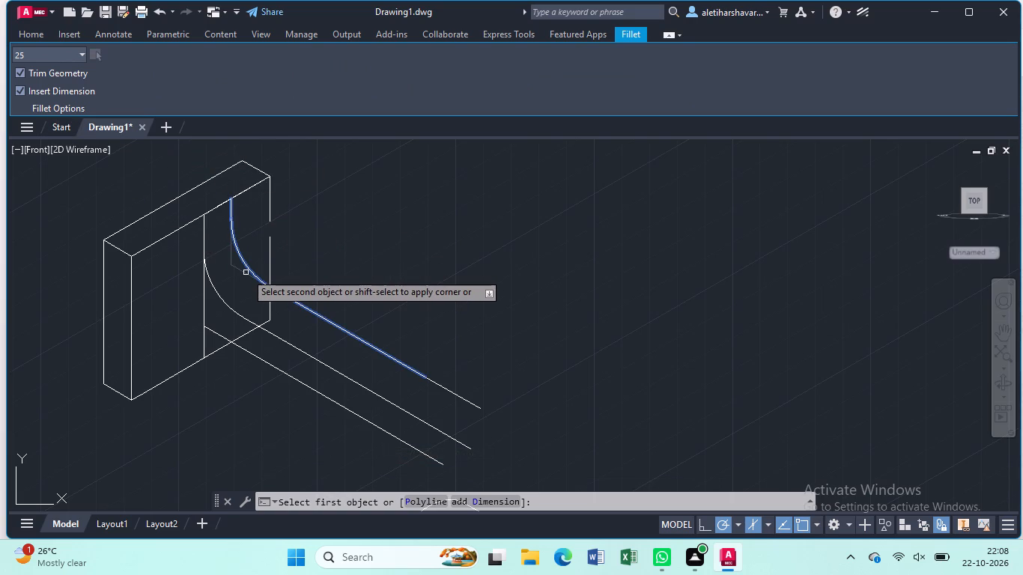
{"action": "left_click", "coordinate": [246, 273]}
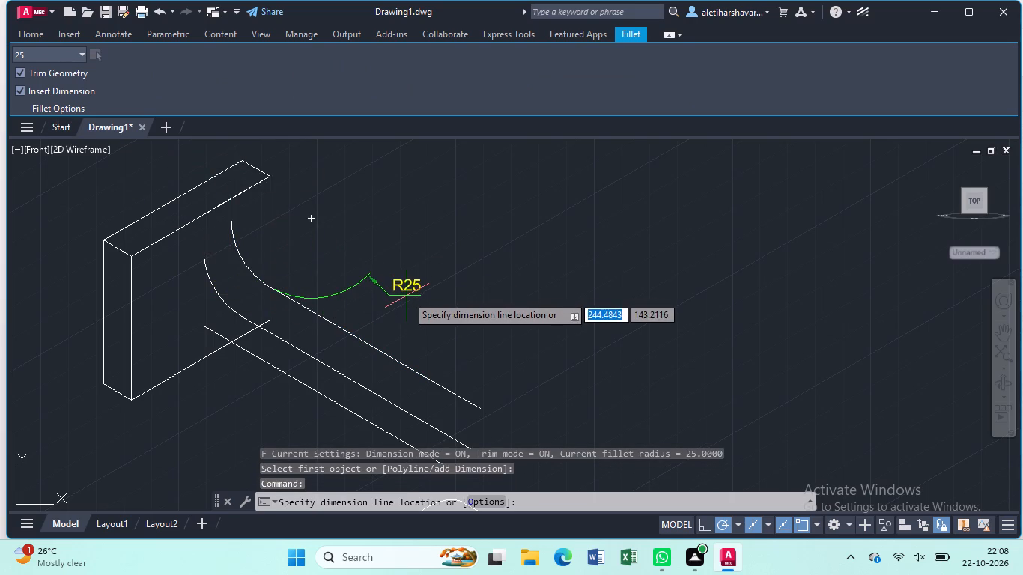
{"action": "key", "text": "Escape"}
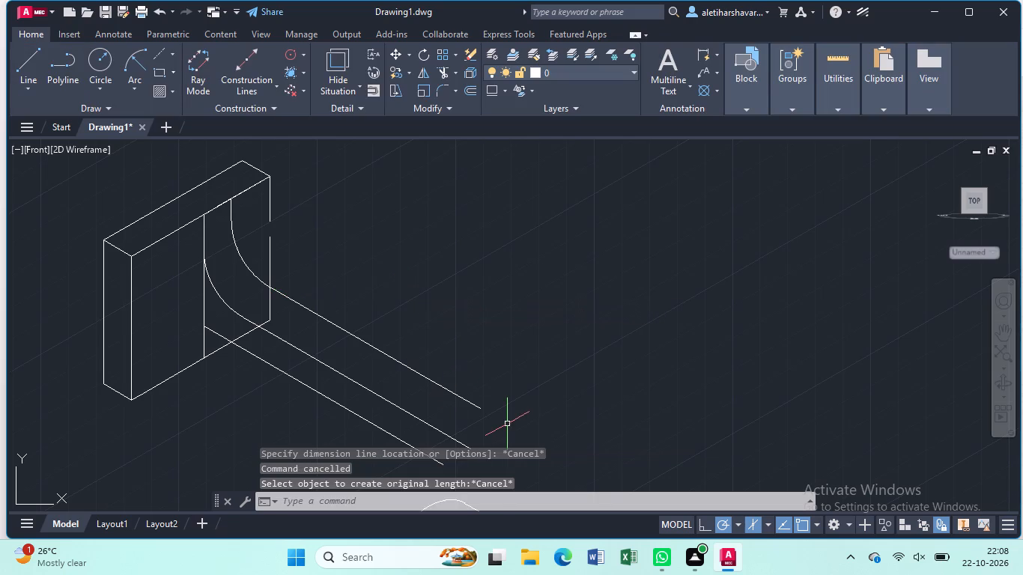
Draw a 30-unit vertical line upward from the eye's front outer circle, just below the free ends of the arm lines.
{"action": "scroll", "coordinate": [508, 430], "scroll_direction": "down", "scroll_amount": 1}
{"action": "middle_click_drag", "start_coordinate": [506, 436], "coordinate": [482, 357]}
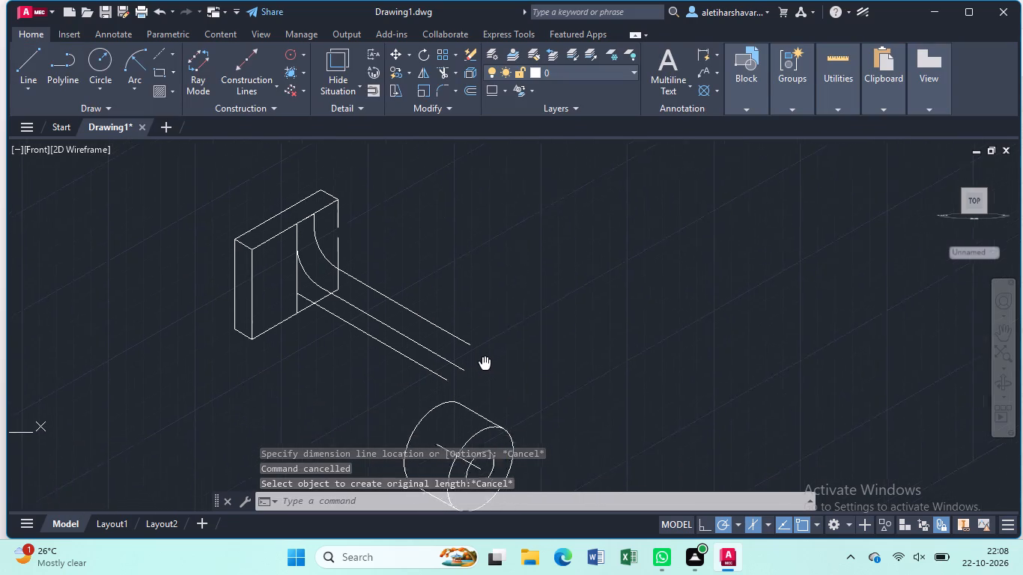
{"action": "middle_click_drag", "start_coordinate": [482, 357], "coordinate": [473, 320]}
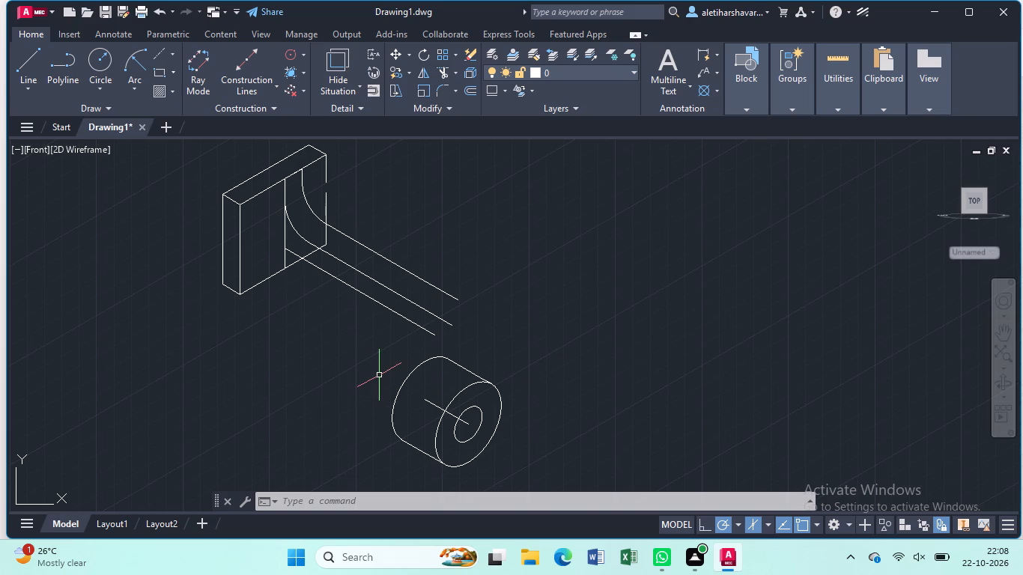
{"action": "key", "text": "l"}
{"action": "key", "text": "Return"}
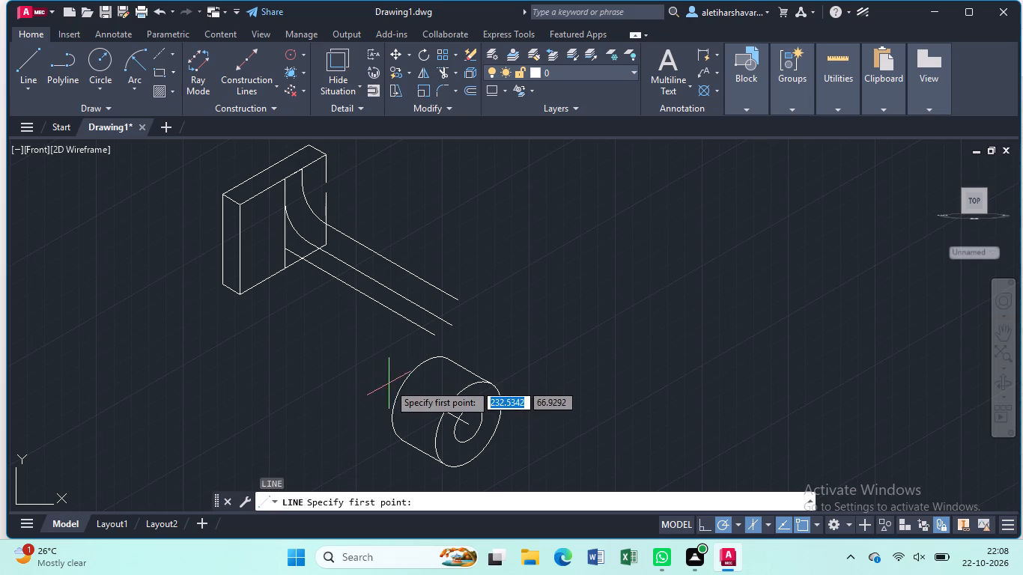
{"action": "left_click", "coordinate": [455, 387]}
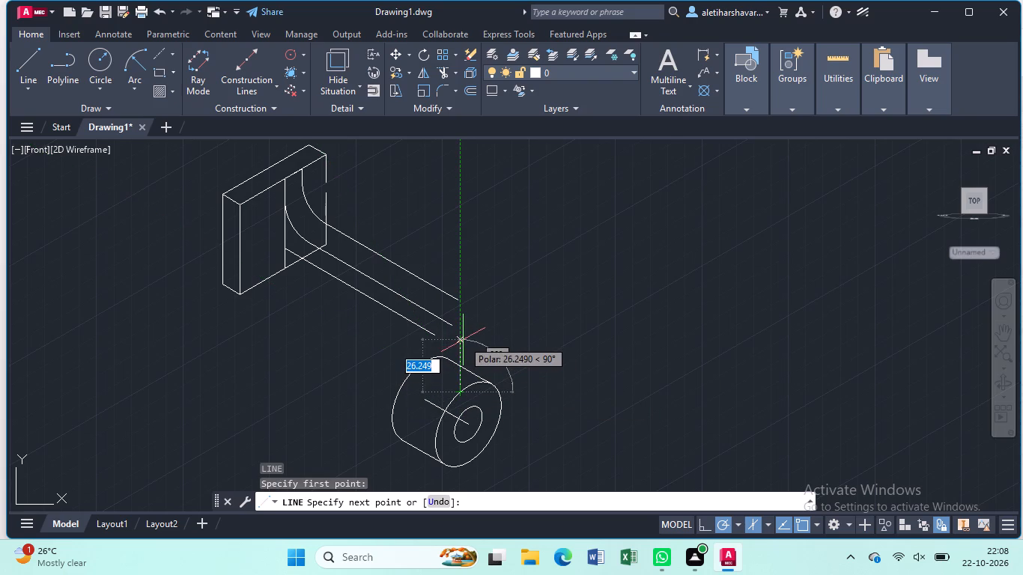
{"action": "key", "text": "1"}
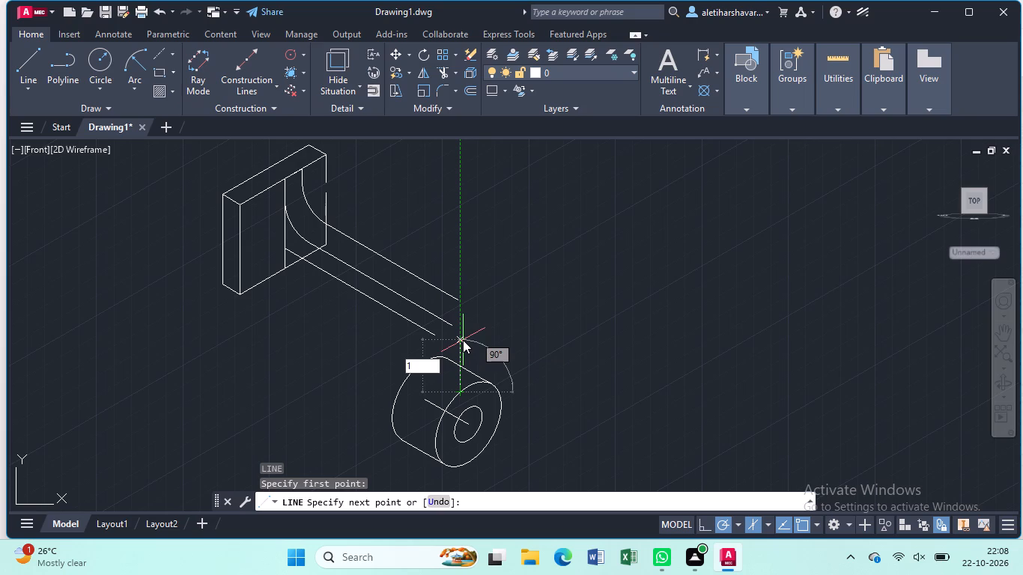
{"action": "key", "text": "BackSpace"}
{"action": "type", "text": "30"}
{"action": "key", "text": "Return"}
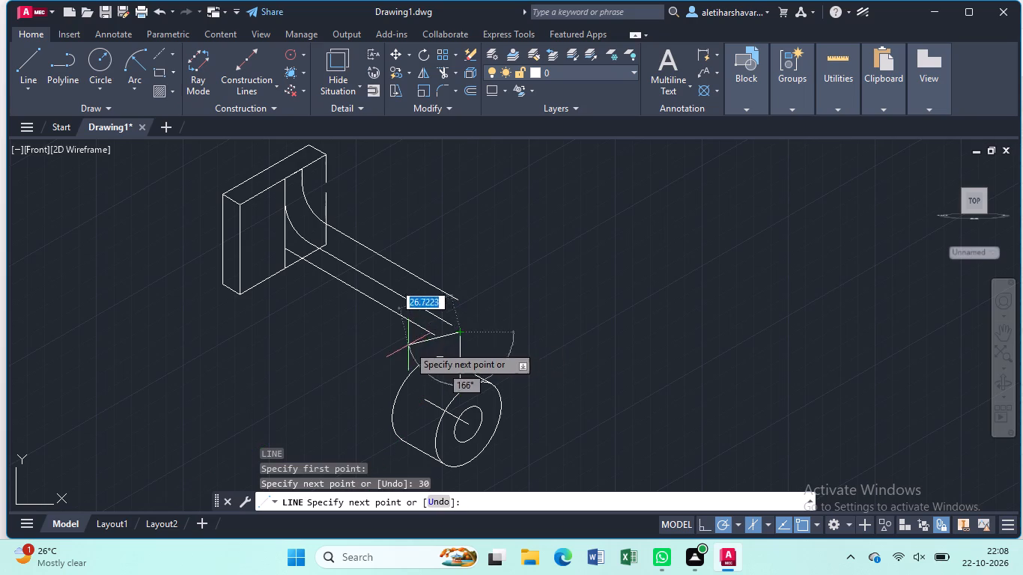
{"action": "key", "text": "Escape"}
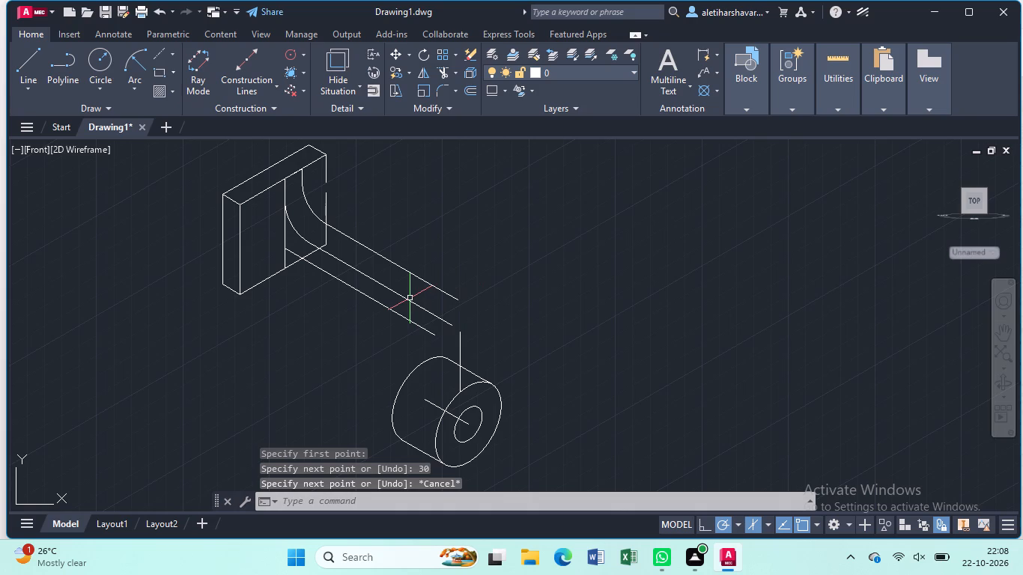
Extend the arm's lowest line to the 30-unit vertical and trim off the vertical's excess above their meeting point.
{"action": "key", "text": "e"}
{"action": "key", "text": "x"}
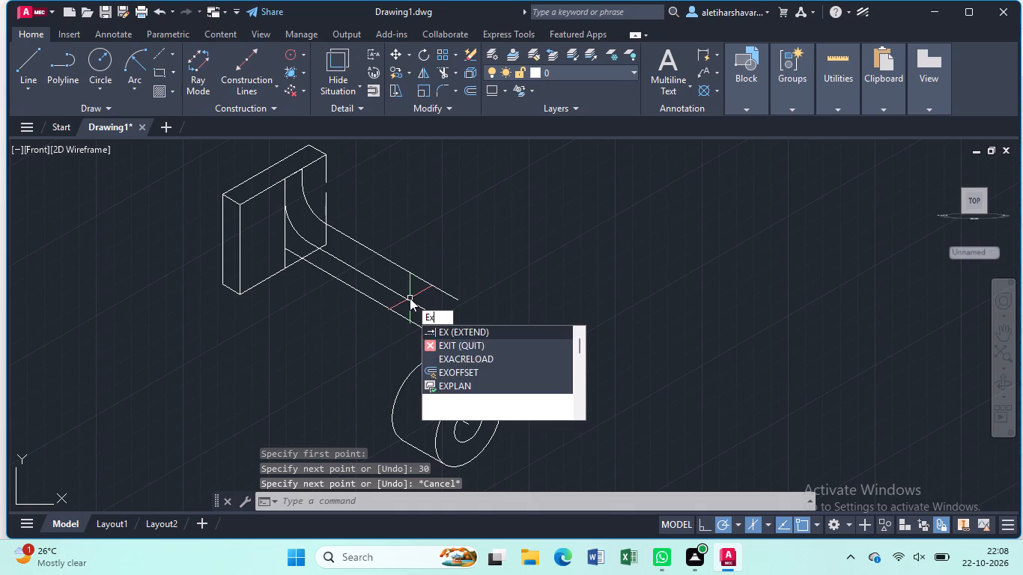
{"action": "key", "text": "Return"}
{"action": "left_click", "coordinate": [410, 323]}
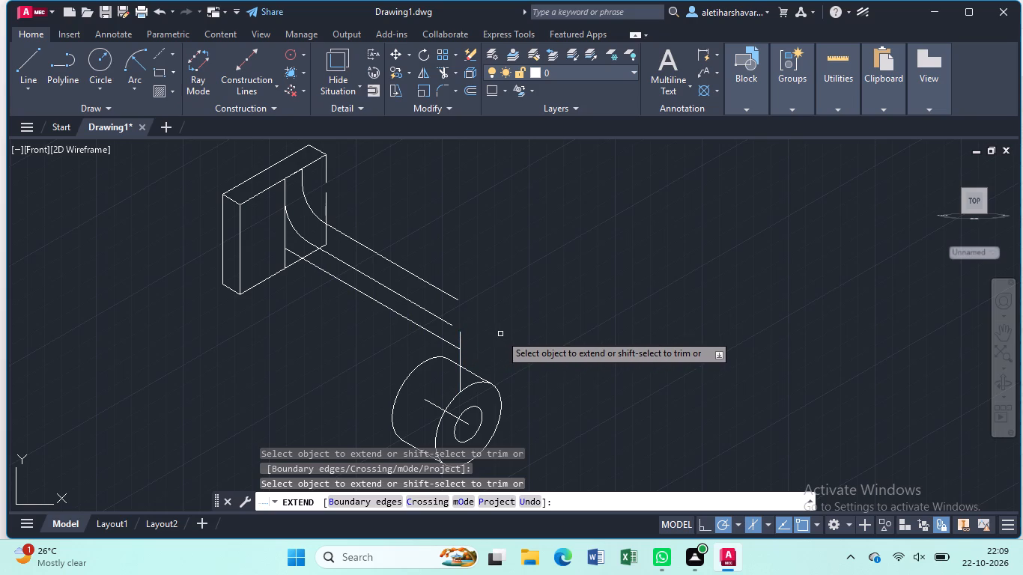
{"action": "left_click", "coordinate": [461, 339], "text": "shift"}
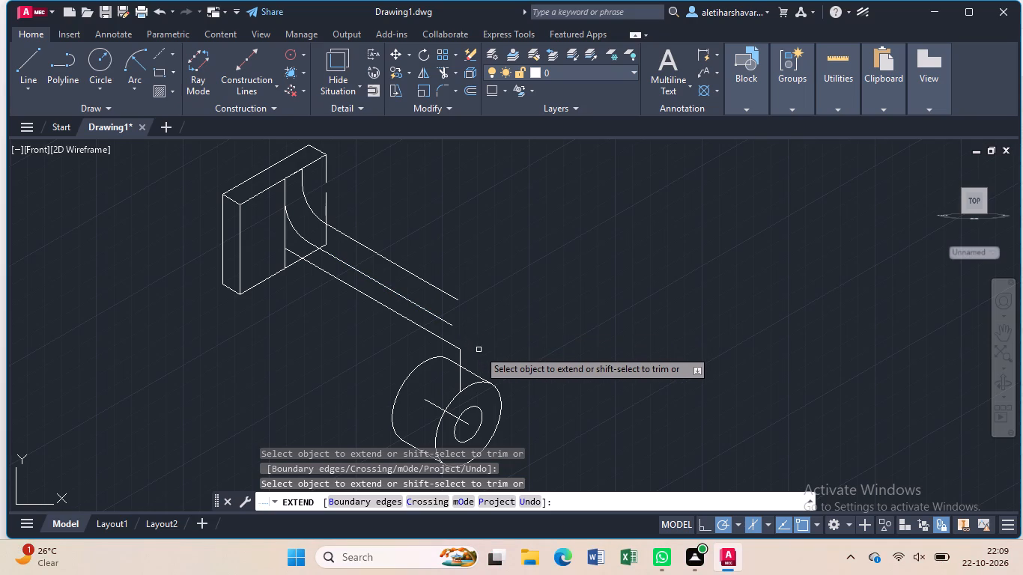
{"action": "key", "text": "Escape"}
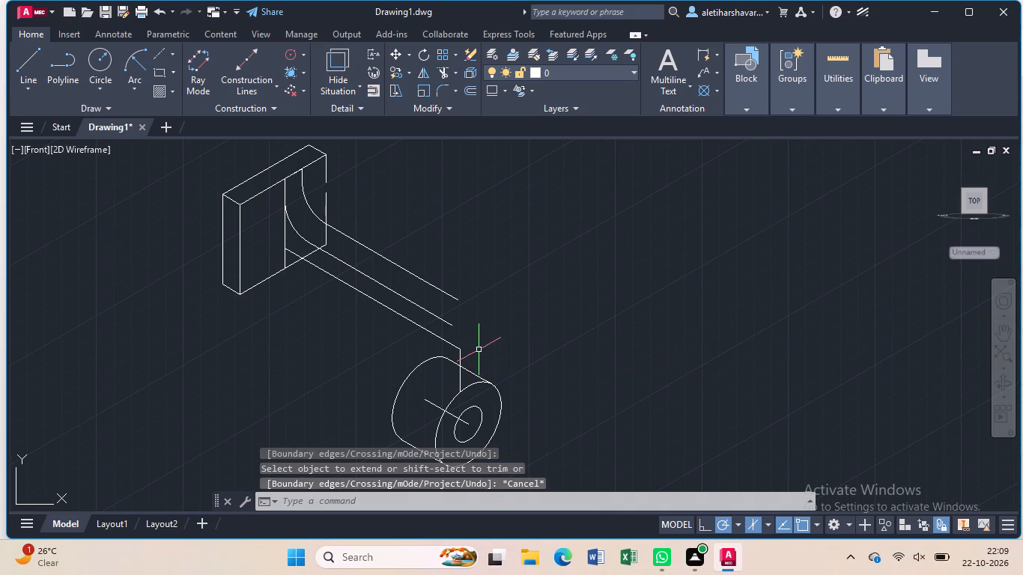
Lengthen the arm's middle edge with a line at 330° from its free end, running past the top of the eye.
{"action": "key", "text": "l"}
{"action": "key", "text": "Return"}
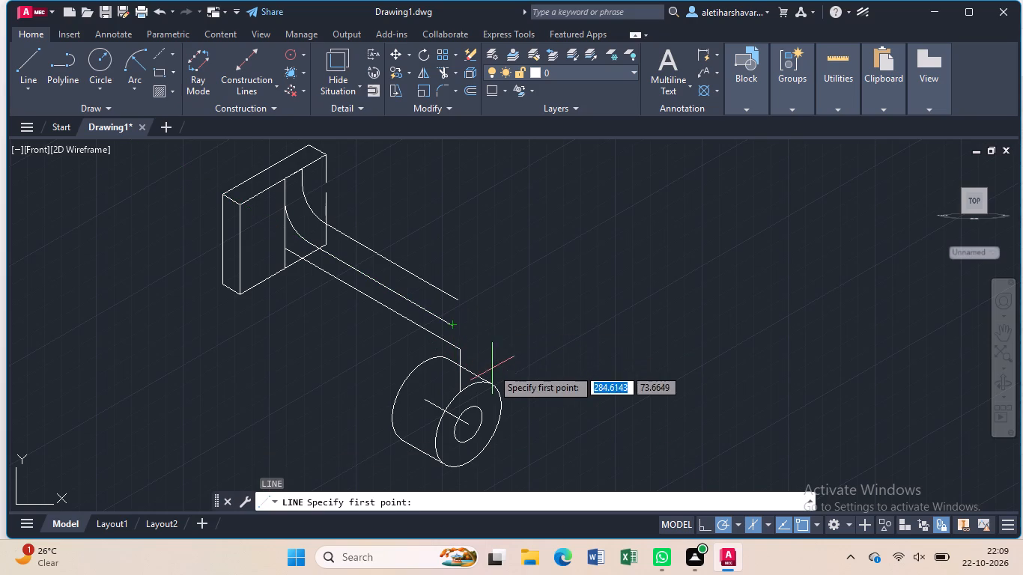
{"action": "left_click", "coordinate": [451, 324]}
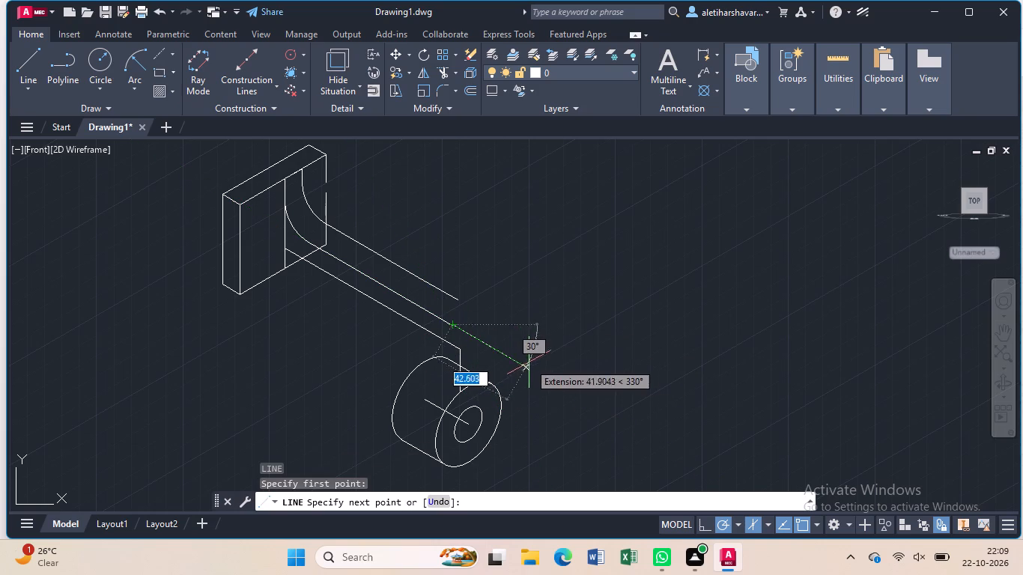
{"action": "left_click", "coordinate": [530, 366]}
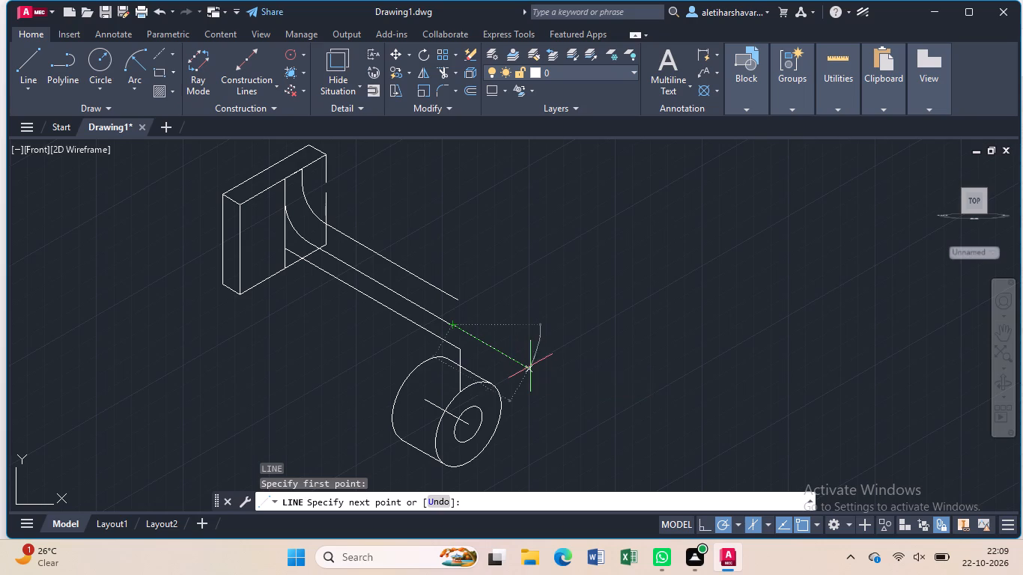
{"action": "key", "text": "Escape"}
Draw a near-vertical line from the top of the eye's front outer circle up to the lengthened middle arm edge.
{"action": "key", "text": "l"}
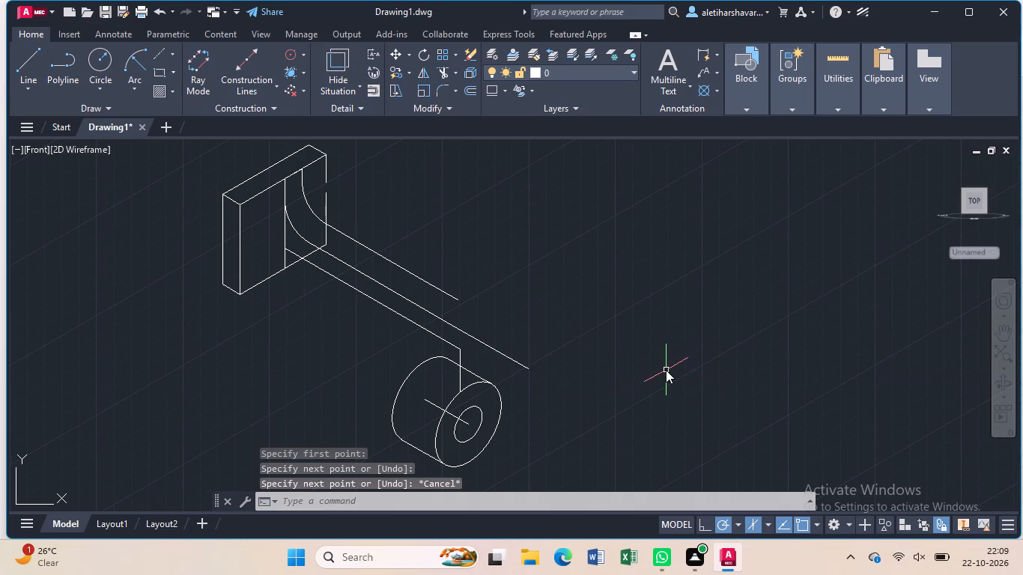
{"action": "key", "text": "Return"}
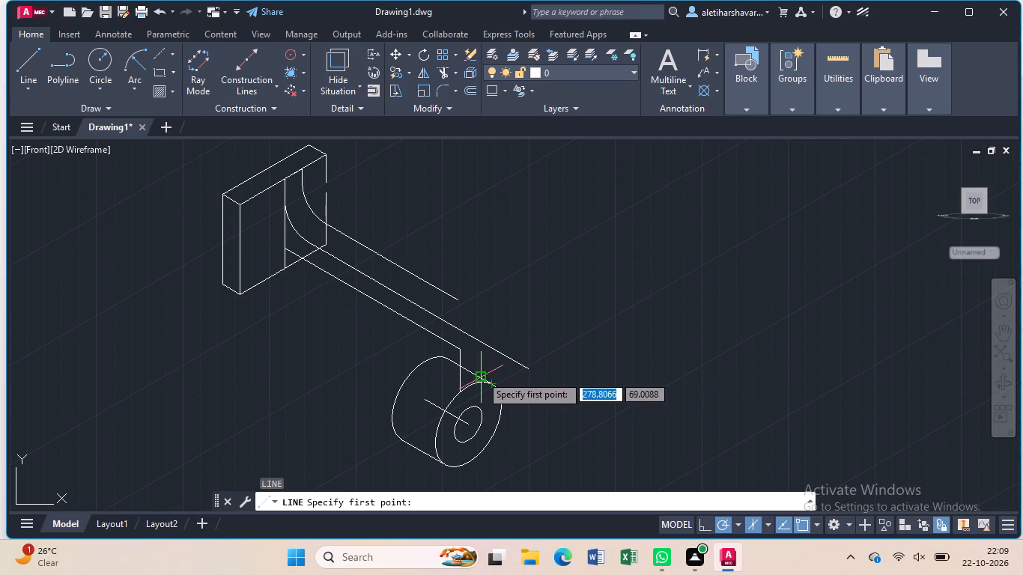
{"action": "left_click", "coordinate": [476, 384]}
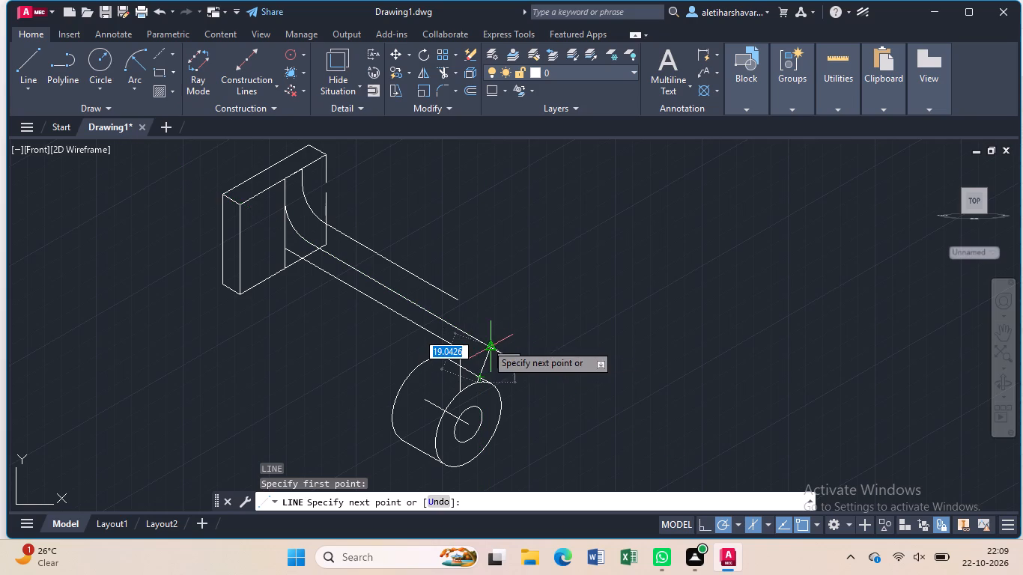
{"action": "left_click", "coordinate": [480, 342]}
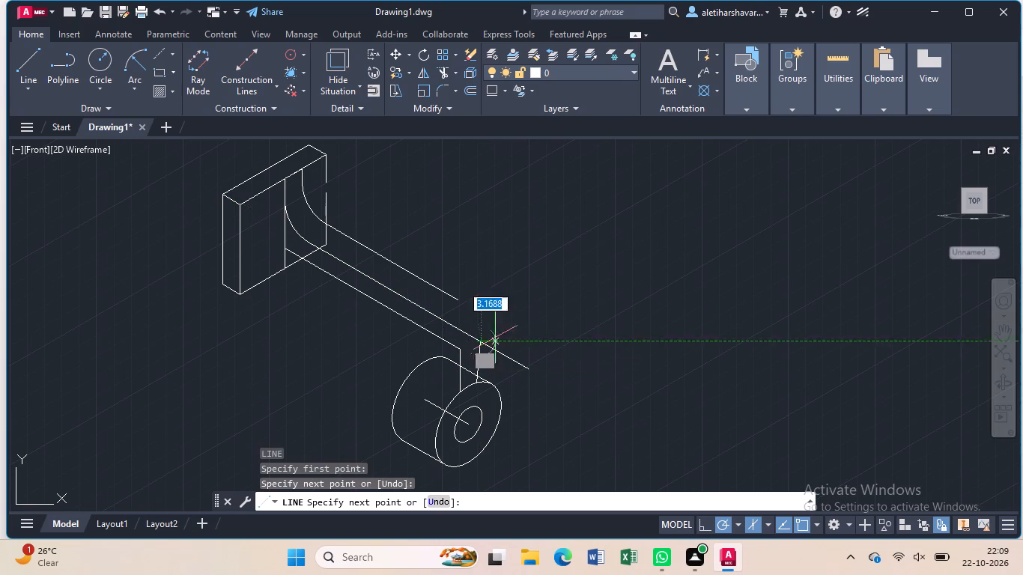
{"action": "key", "text": "Escape"}
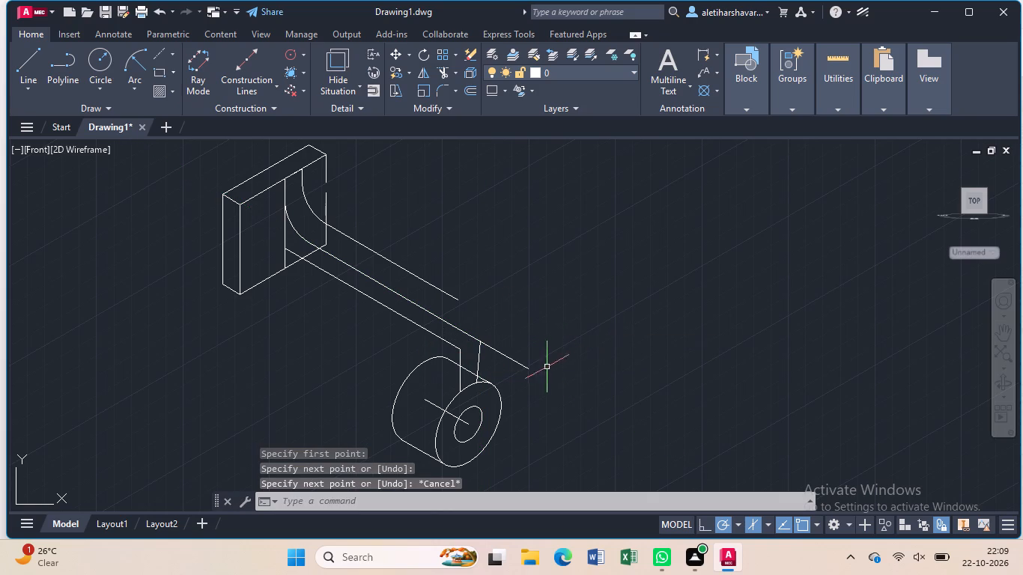
Trim the part of the middle arm edge that runs beyond the new near-vertical line.
{"action": "type", "text": "tr"}
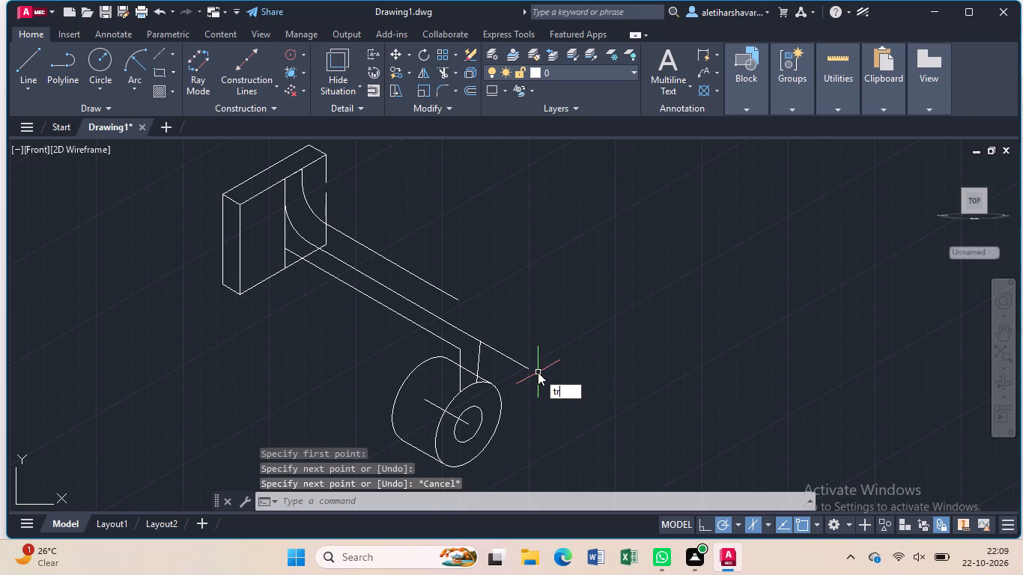
{"action": "key", "text": "Return"}
{"action": "left_click", "coordinate": [527, 369]}
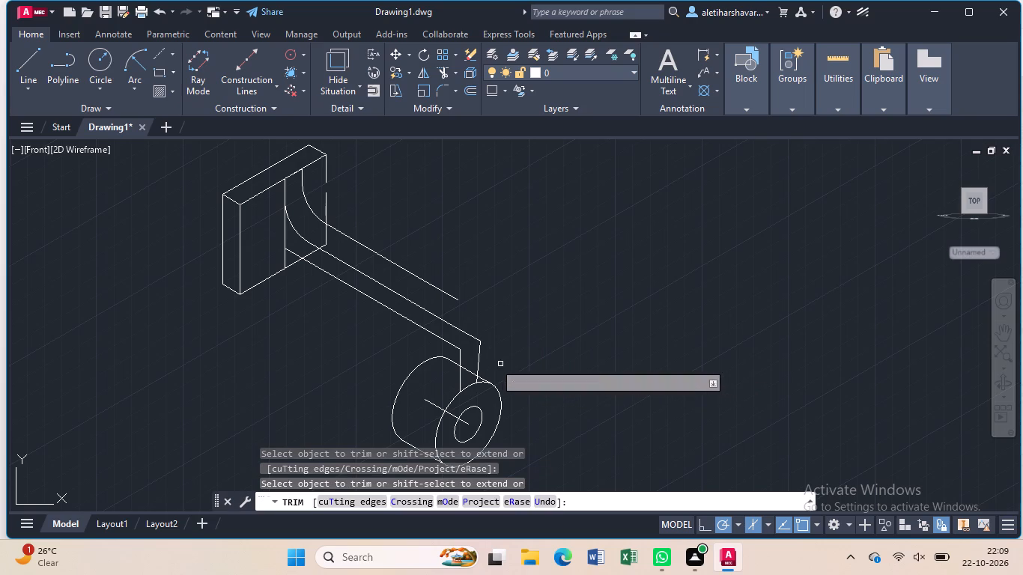
{"action": "key", "text": "Escape"}
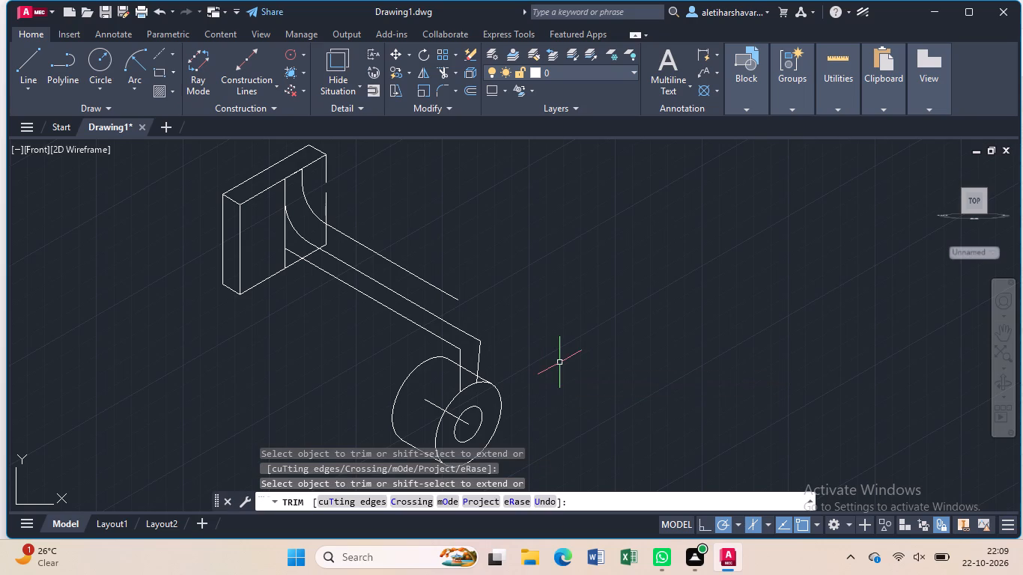
Draw a 10-unit line at 30° from the end of the arm's lowest edge, continuing vertically down to just inside the eye's front circle.
{"action": "key", "text": "l"}
{"action": "key", "text": "Return"}
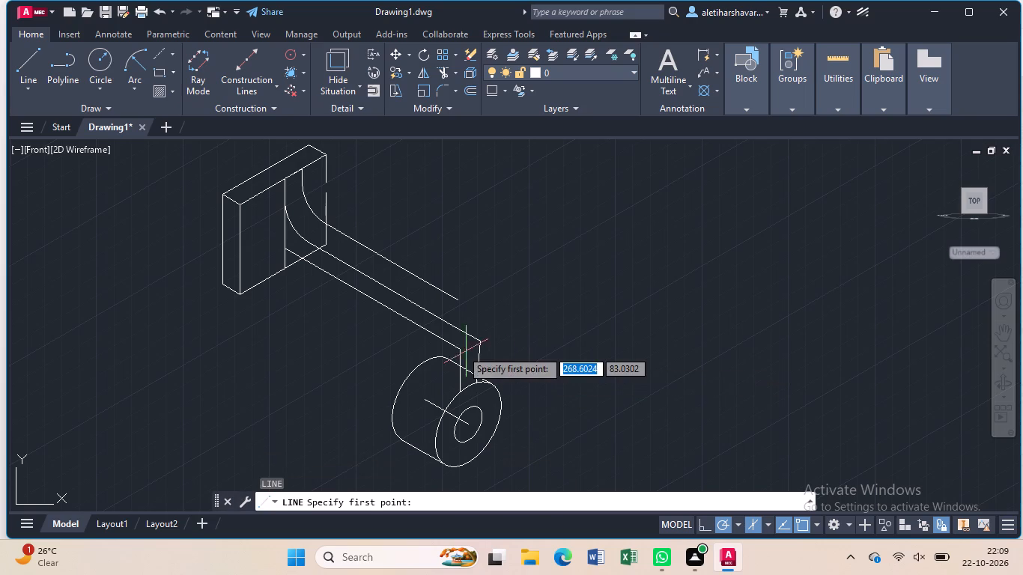
{"action": "left_click", "coordinate": [458, 352]}
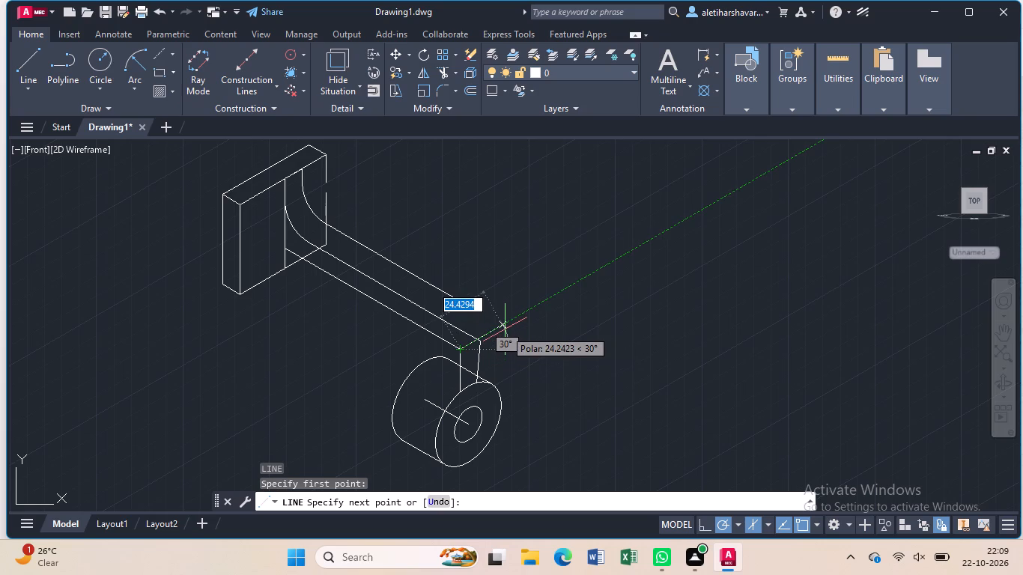
{"action": "key", "text": "1"}
{"action": "key", "text": "0"}
{"action": "key", "text": "Return"}
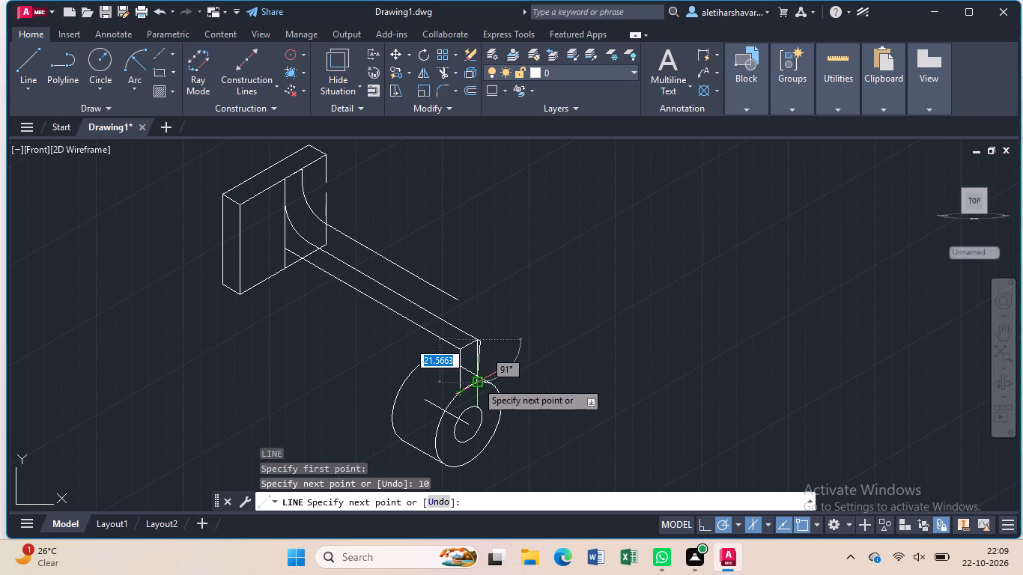
{"action": "scroll", "coordinate": [476, 381], "scroll_direction": "up", "scroll_amount": 2}
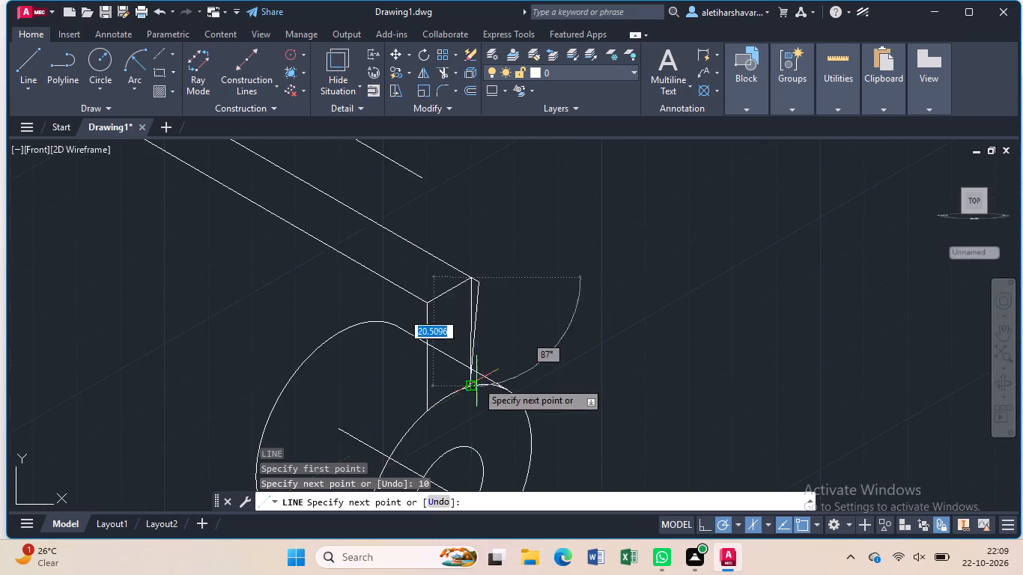
{"action": "scroll", "coordinate": [476, 381], "scroll_direction": "up", "scroll_amount": 1}
{"action": "left_click", "coordinate": [473, 407]}
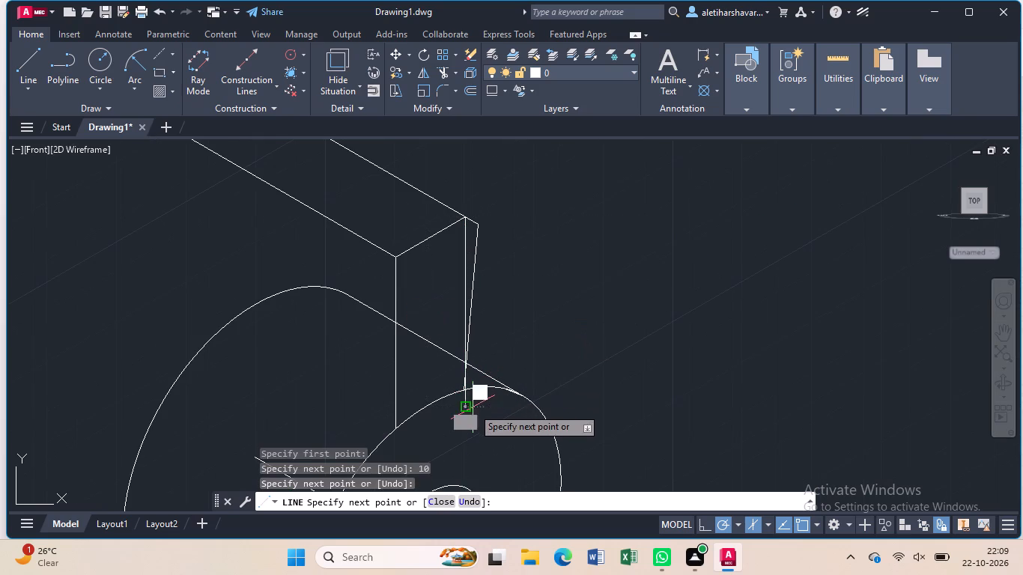
{"action": "key", "text": "Escape"}
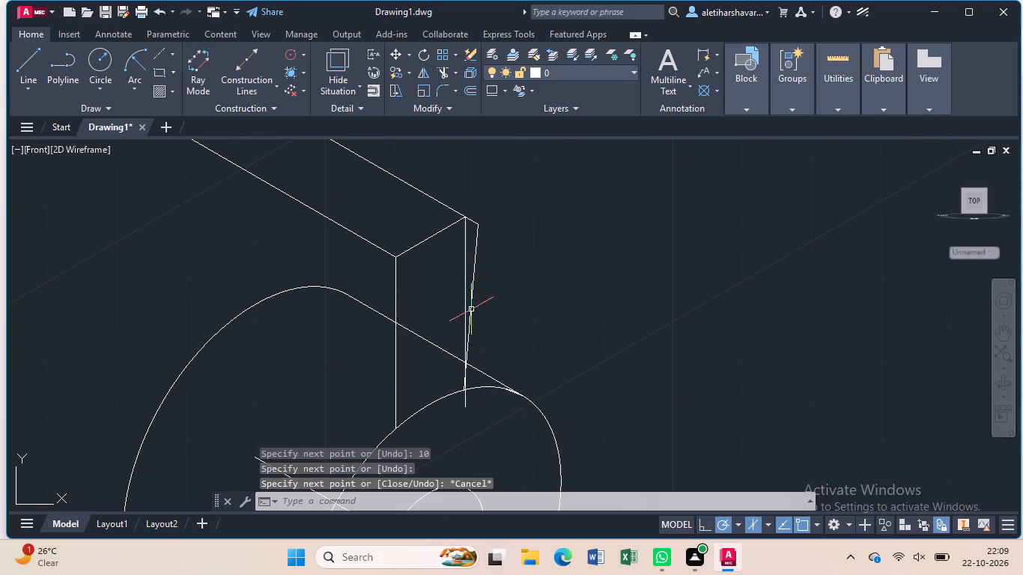
Delete the near-vertical line between the middle arm edge and the eye's front circle.
{"action": "left_click", "coordinate": [472, 308]}
{"action": "key", "text": "Delete"}
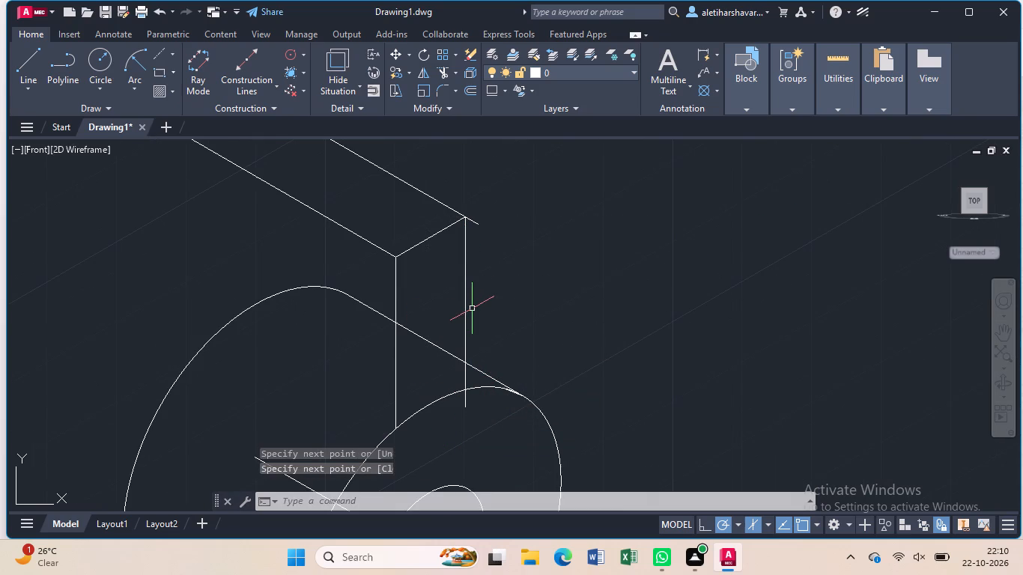
Trim the middle arm edge's stub beyond the new corner and the vertical's end inside the eye's front circle.
{"action": "type", "text": "tr"}
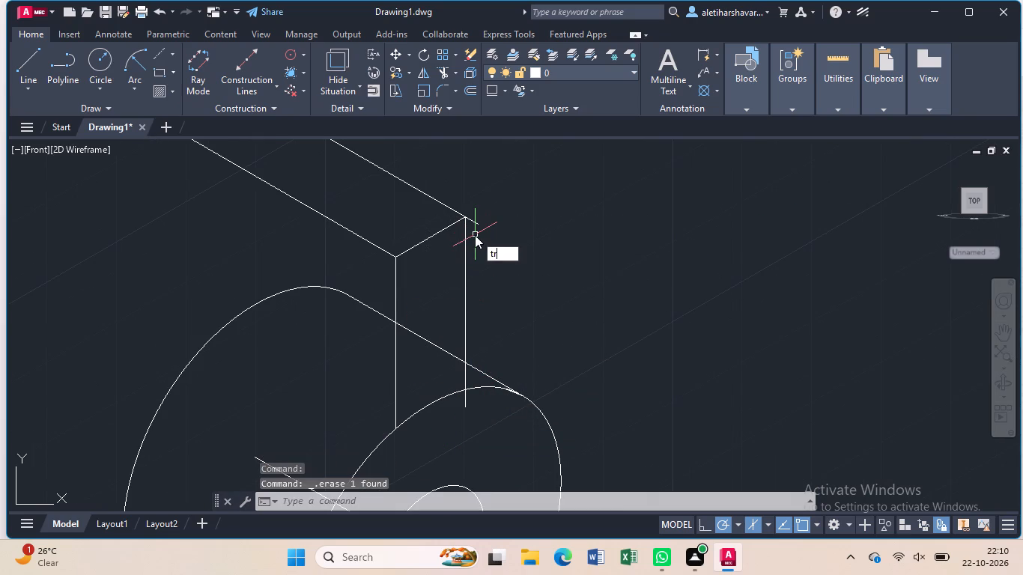
{"action": "key", "text": "Return"}
{"action": "left_click", "coordinate": [473, 222]}
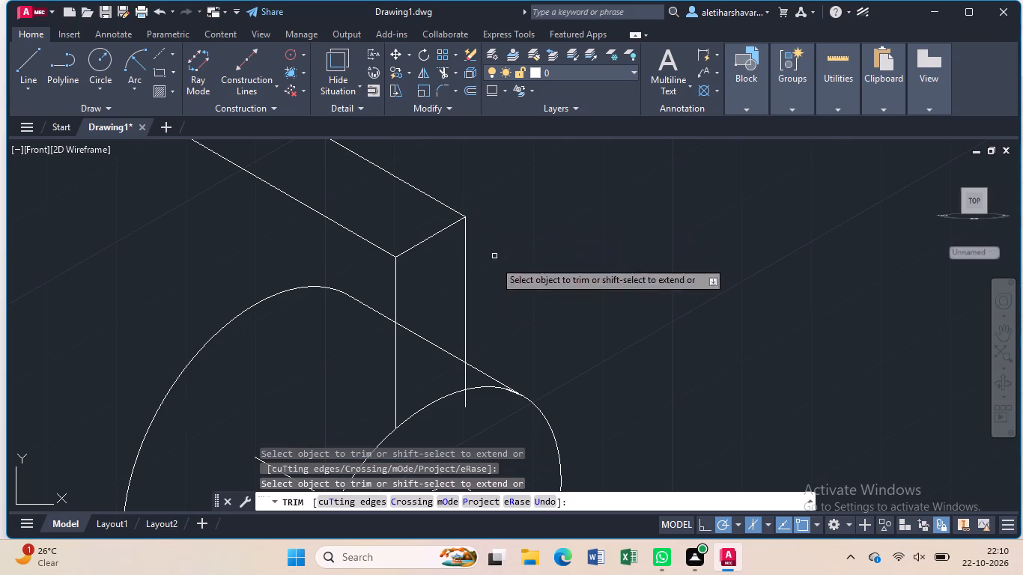
{"action": "left_click", "coordinate": [467, 404]}
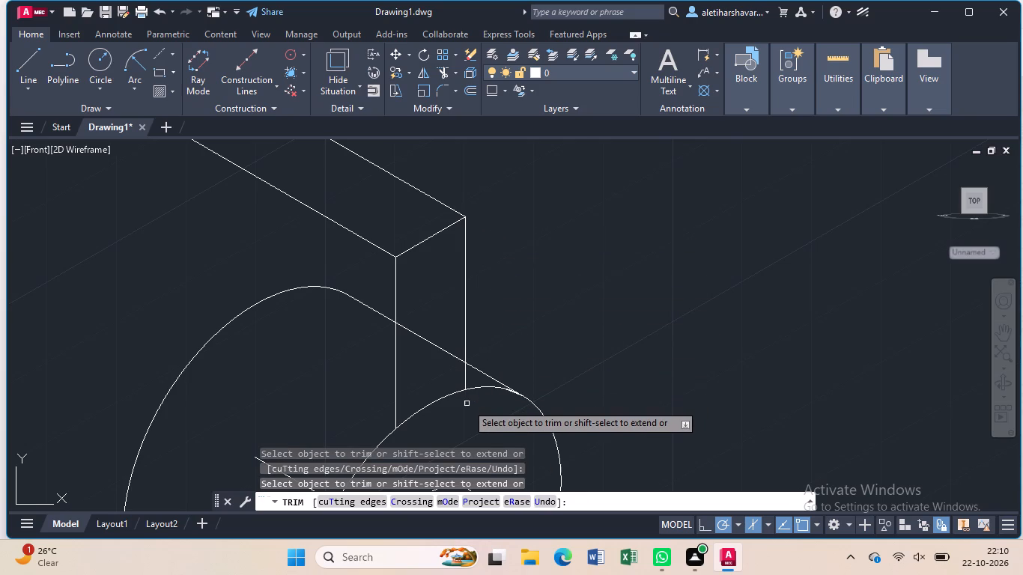
{"action": "key", "text": "Escape"}
Delete both collinear segments of the arm's middle edge between the front fillet's tail and the corner above the eye.
{"action": "scroll", "coordinate": [486, 376], "scroll_direction": "down", "scroll_amount": 2}
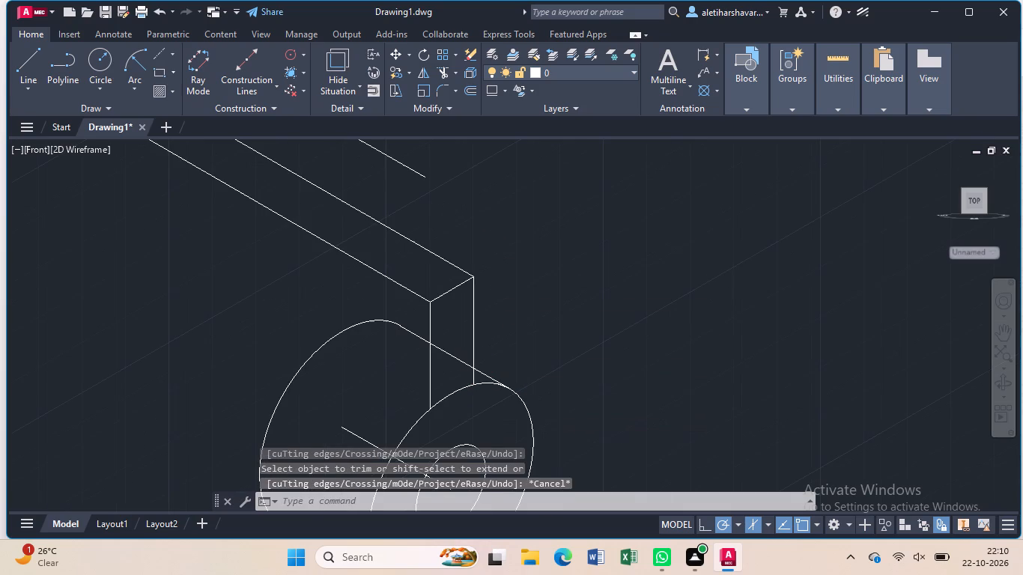
{"action": "scroll", "coordinate": [486, 376], "scroll_direction": "down", "scroll_amount": 1}
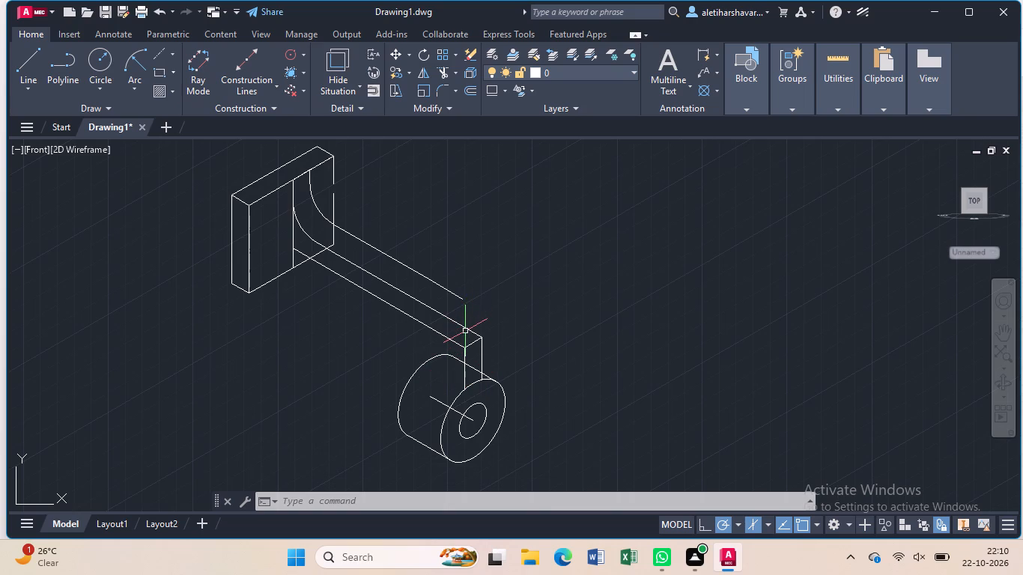
{"action": "key", "text": "Escape"}
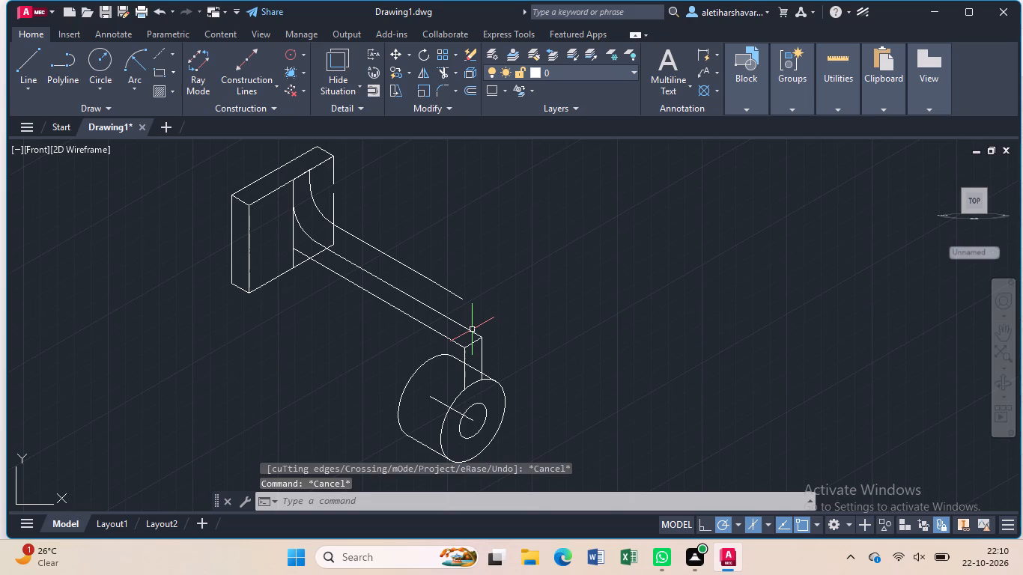
{"action": "left_click", "coordinate": [470, 331]}
{"action": "left_click", "coordinate": [434, 310]}
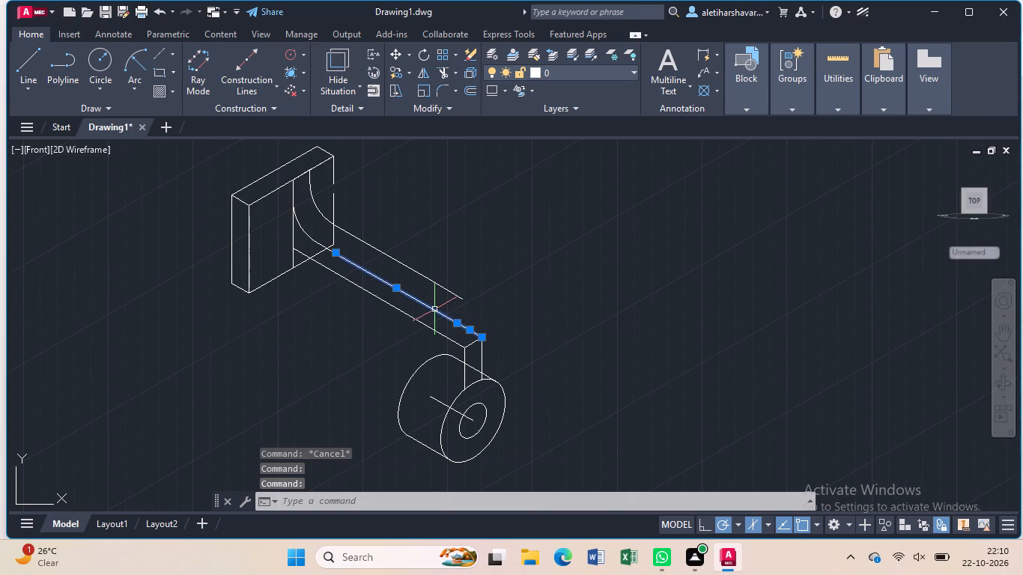
{"action": "key", "text": "Delete"}
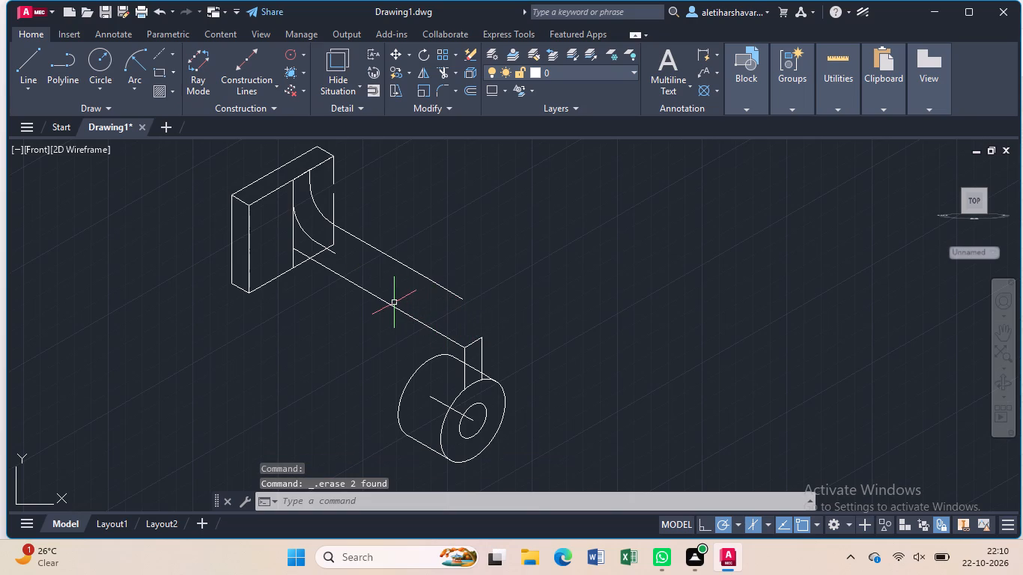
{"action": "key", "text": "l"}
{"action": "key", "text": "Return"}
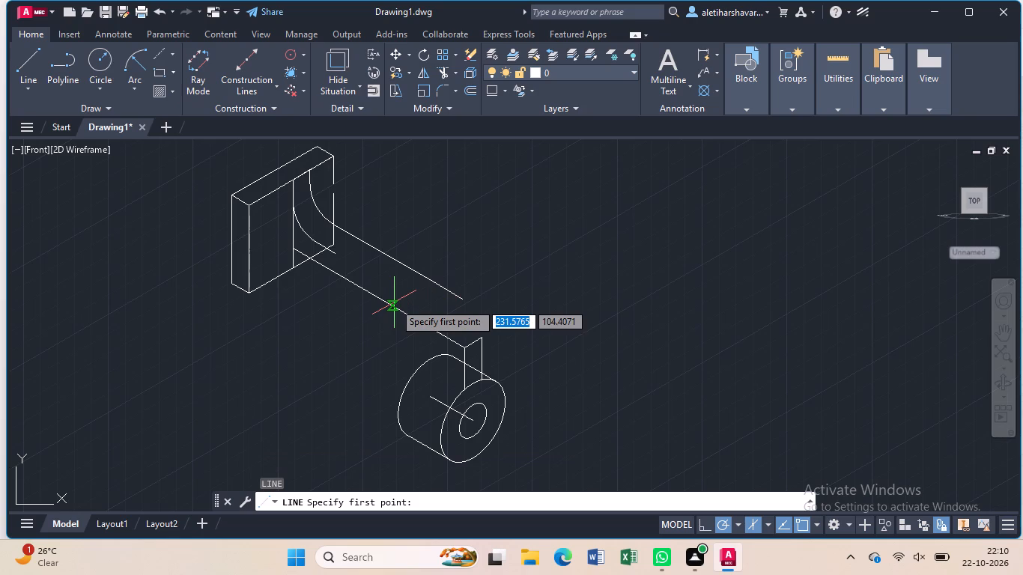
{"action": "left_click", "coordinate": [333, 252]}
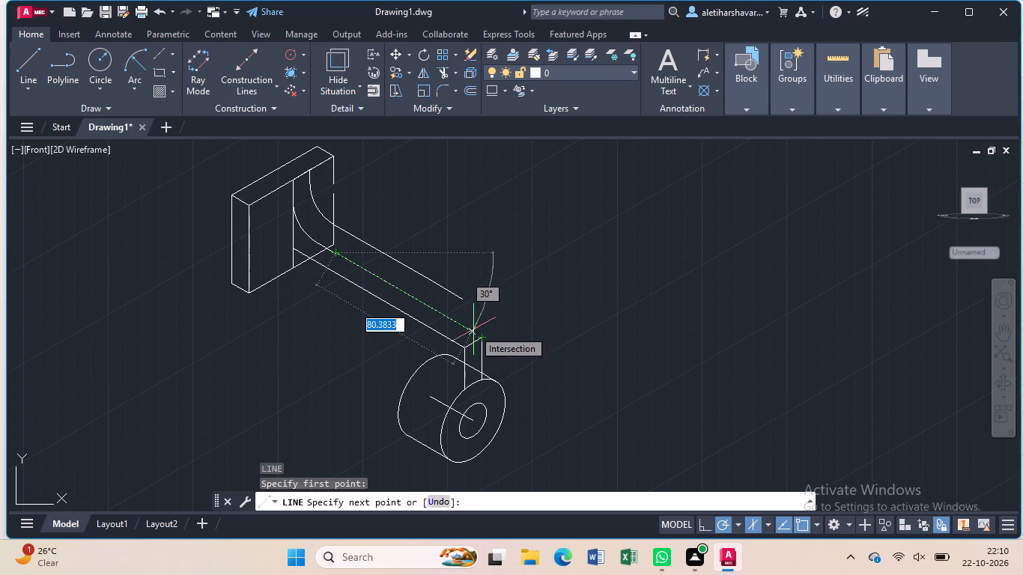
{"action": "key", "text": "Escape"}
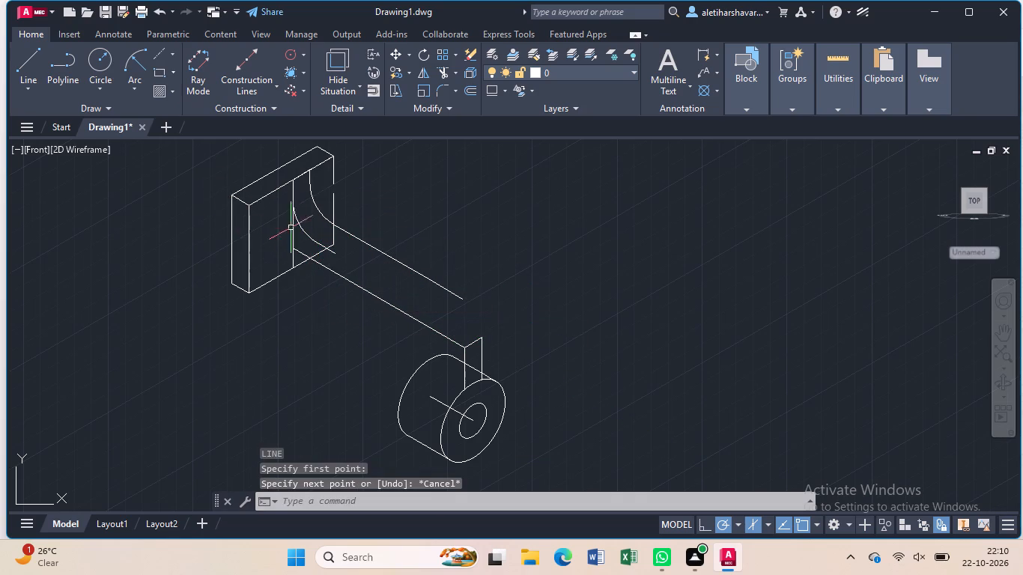
Delete the front fillet arc at the plate and the short straight segment continuing from it.
{"action": "left_click", "coordinate": [308, 234]}
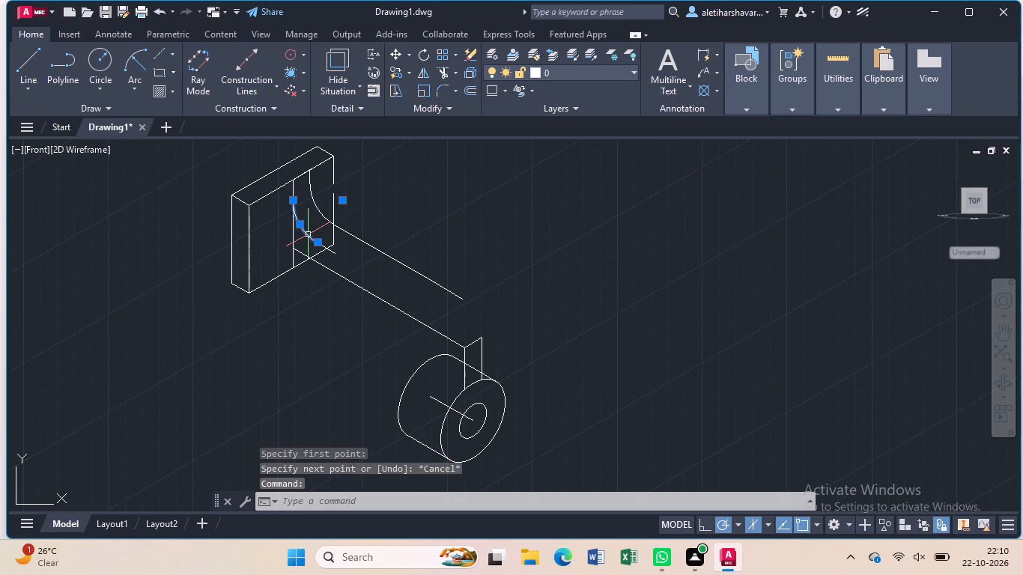
{"action": "key", "text": "Delete"}
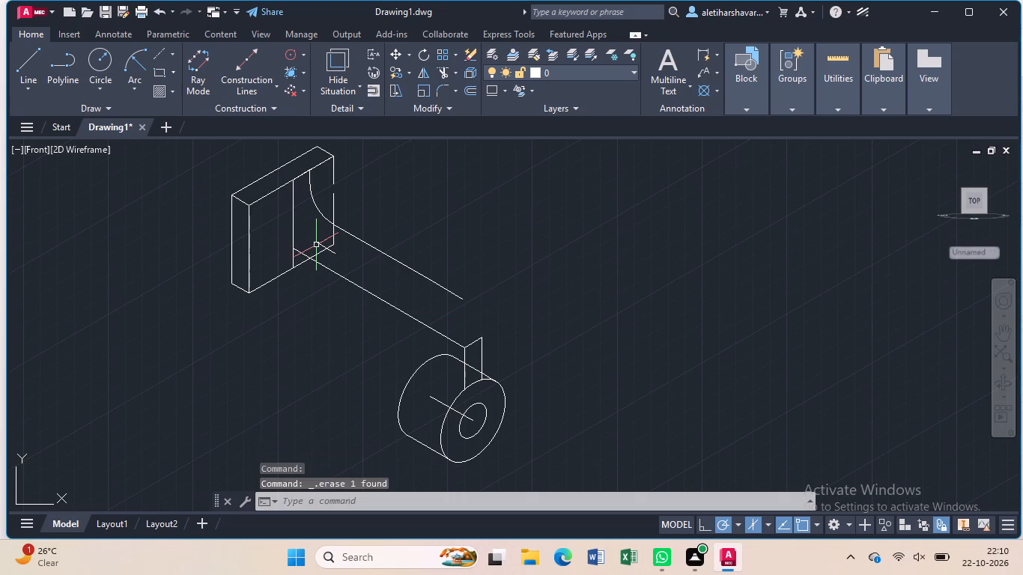
{"action": "left_click", "coordinate": [318, 245]}
{"action": "key", "text": "Delete"}
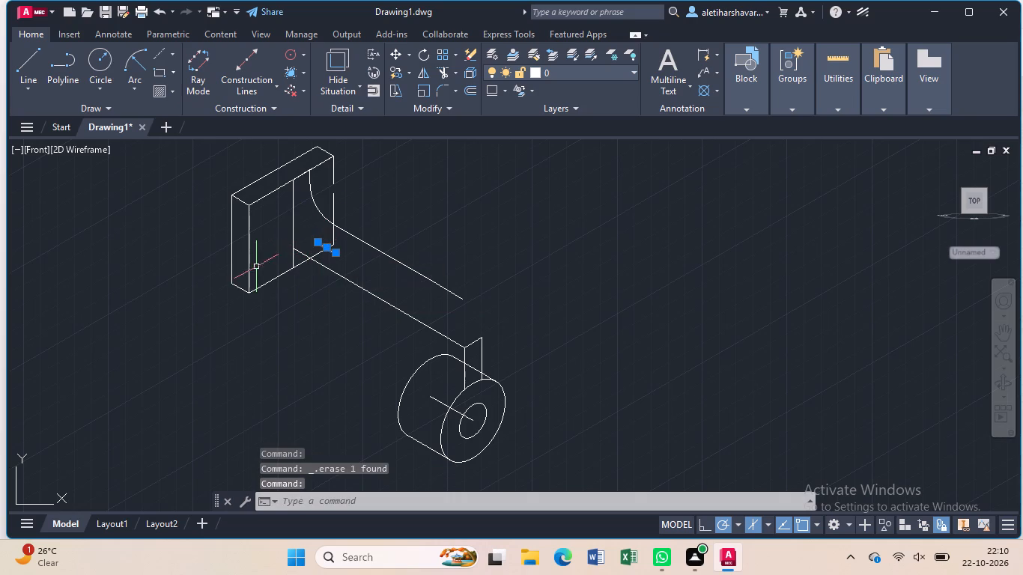
{"action": "key", "text": "Delete"}
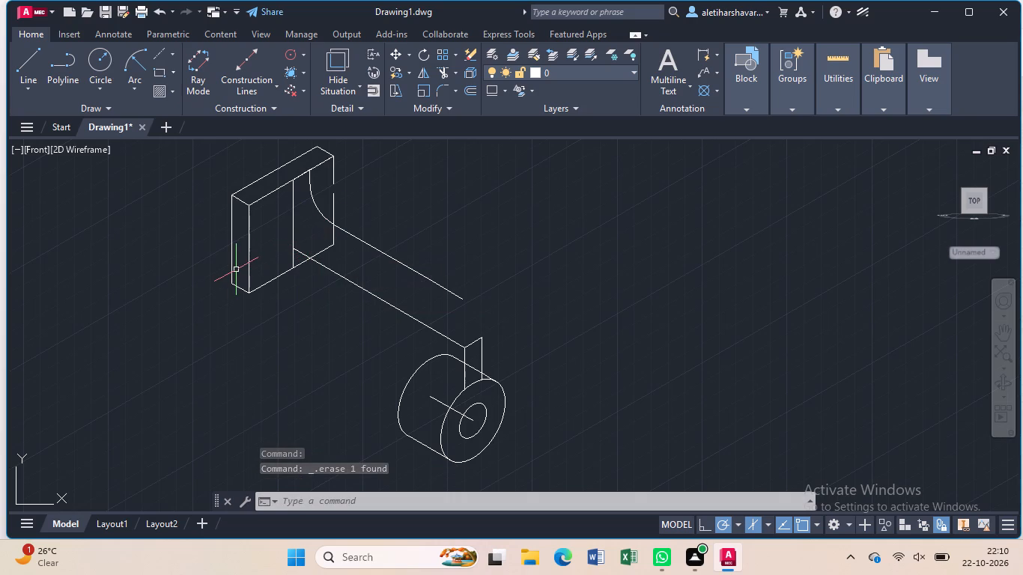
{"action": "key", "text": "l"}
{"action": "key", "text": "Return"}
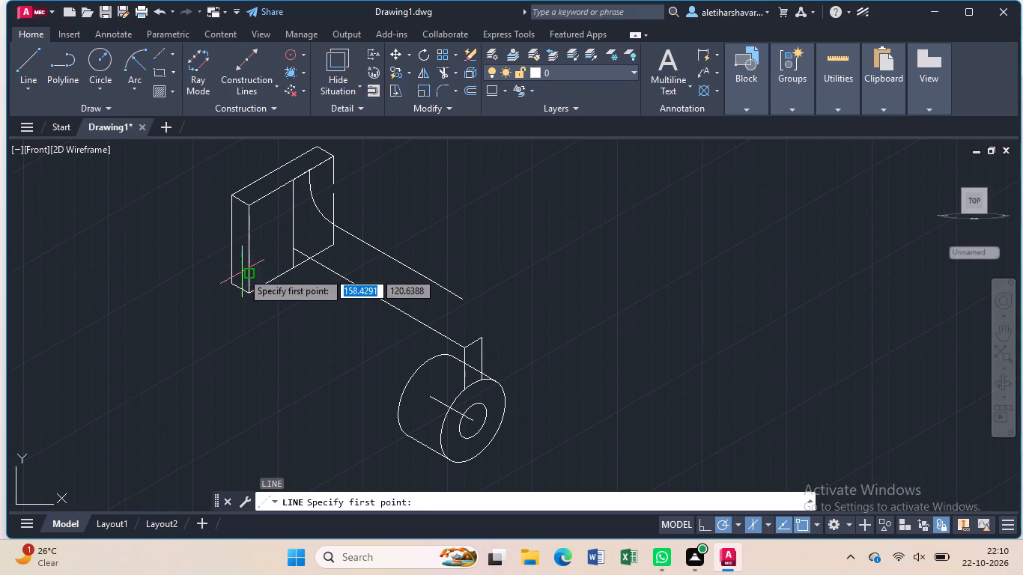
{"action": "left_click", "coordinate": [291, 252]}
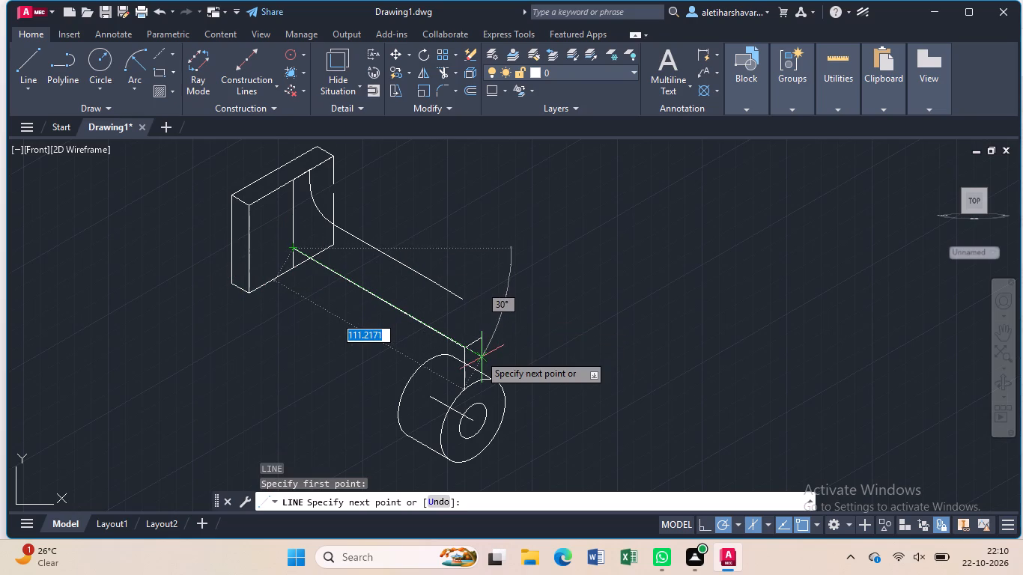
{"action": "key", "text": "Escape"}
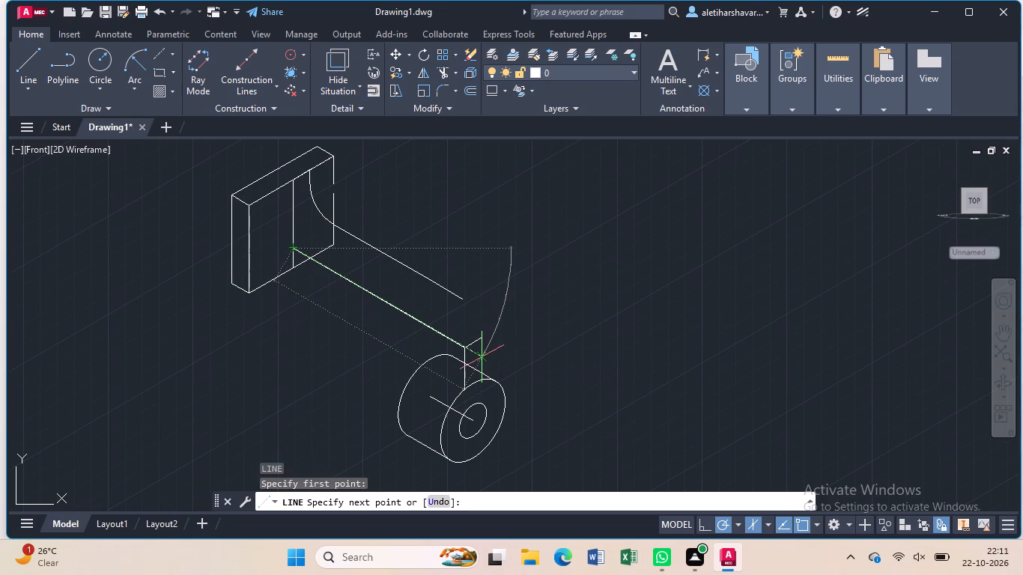
Draw the arm's middle edge from the plate's front-face vertical line: 90 and 8 along 330°, and about 35 straight down toward the eye.
{"action": "key", "text": "l"}
{"action": "key", "text": "Return"}
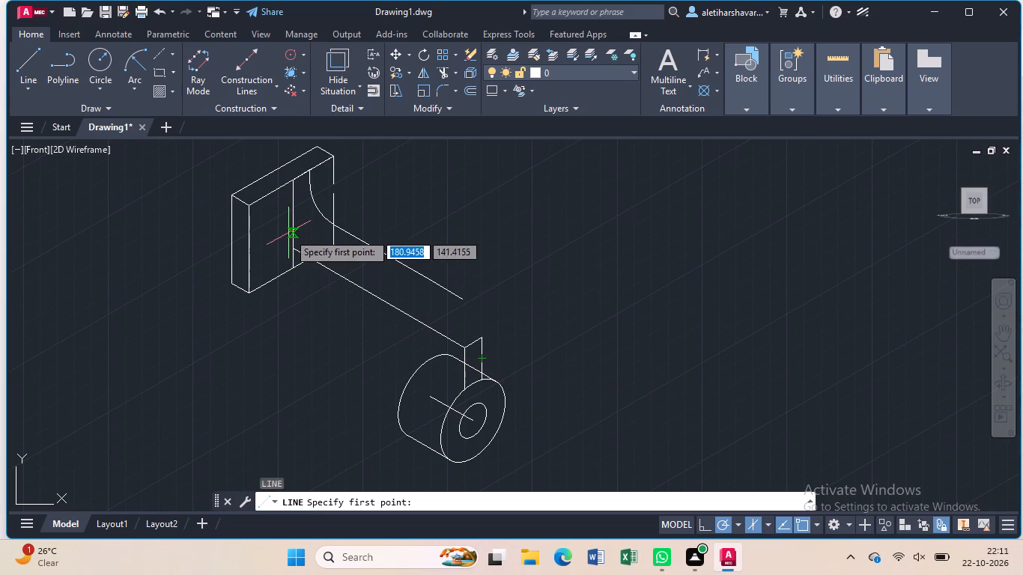
{"action": "left_click", "coordinate": [294, 228]}
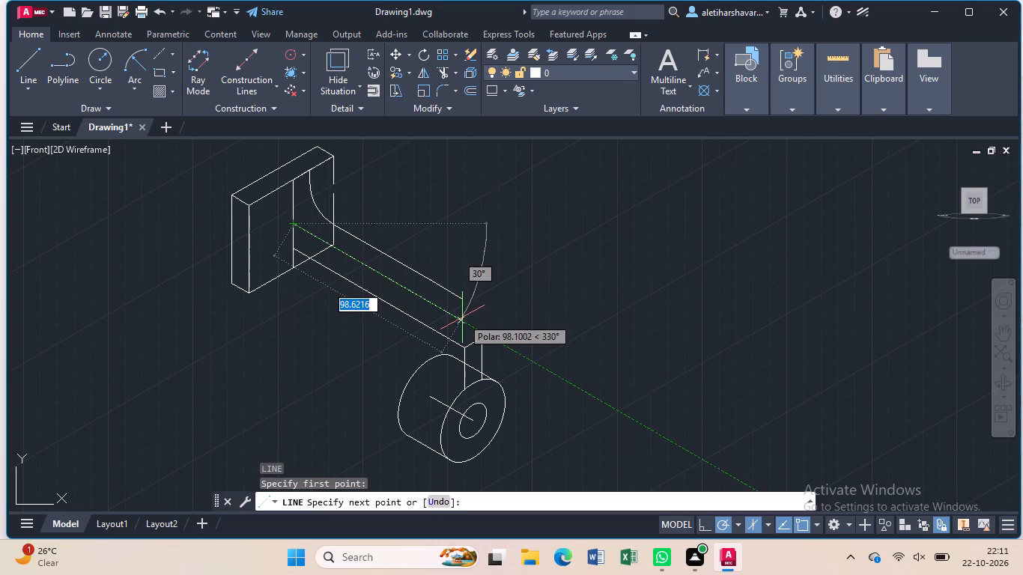
{"action": "type", "text": "90"}
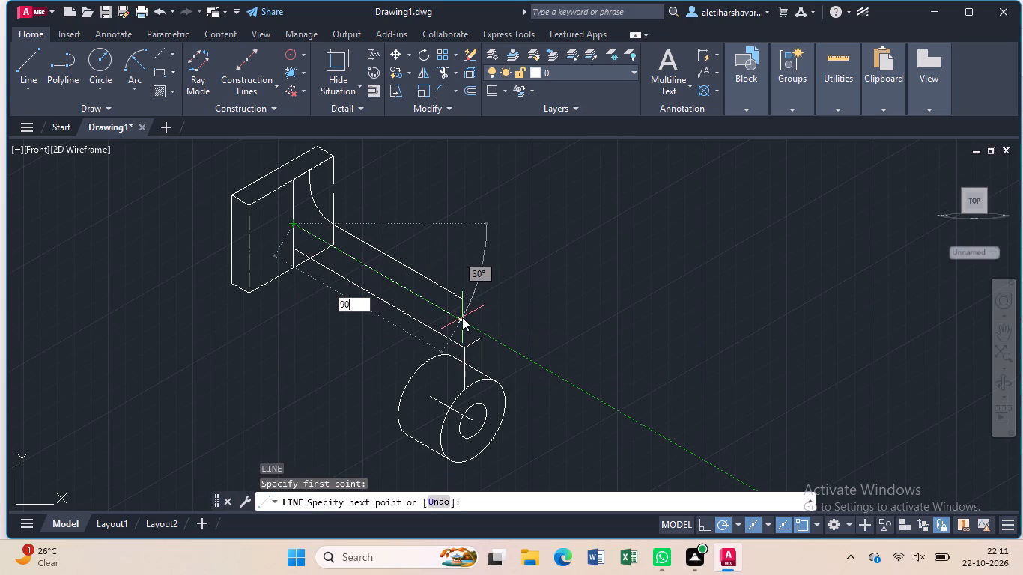
{"action": "key", "text": "Return"}
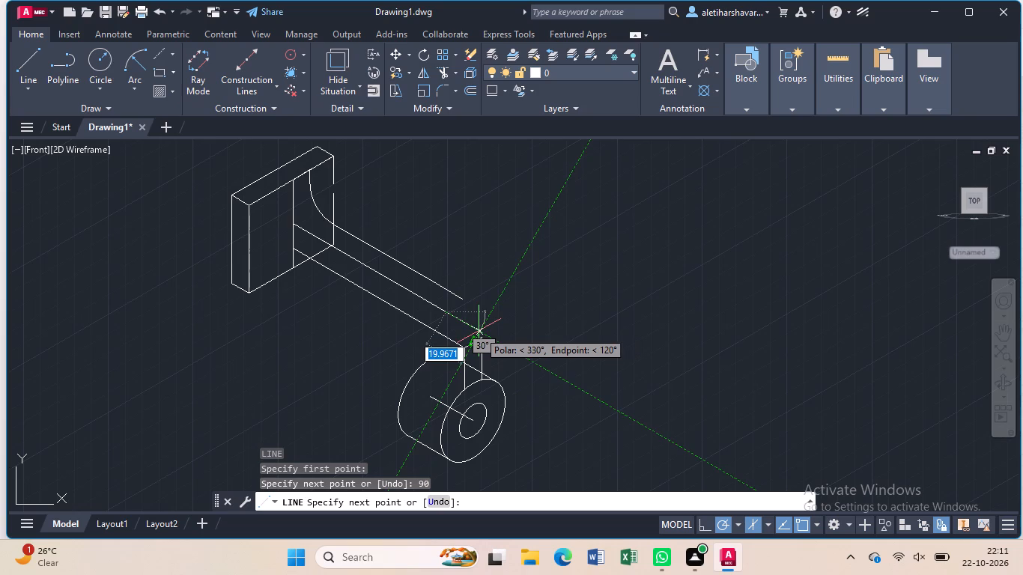
{"action": "key", "text": "1"}
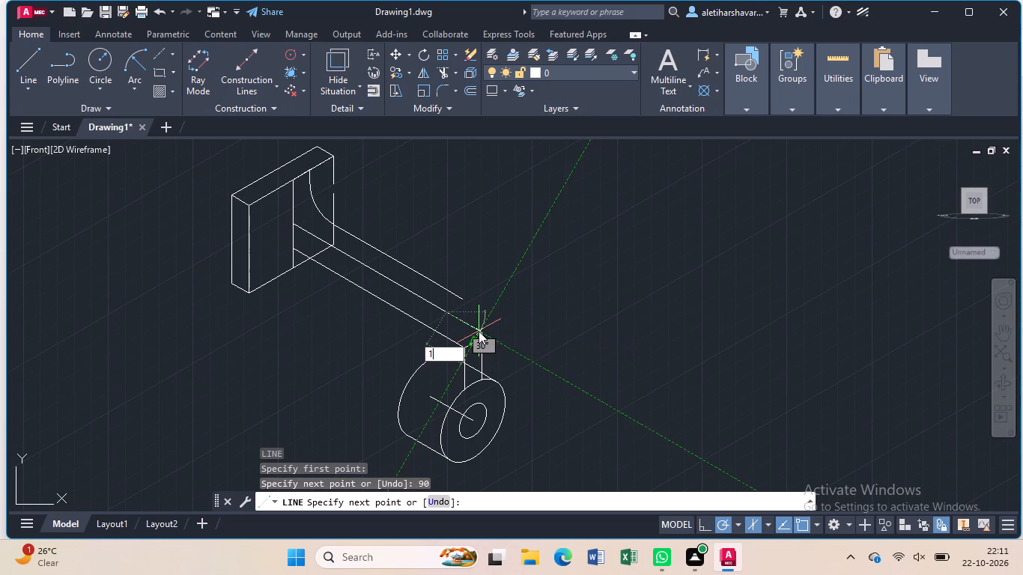
{"action": "key", "text": "0"}
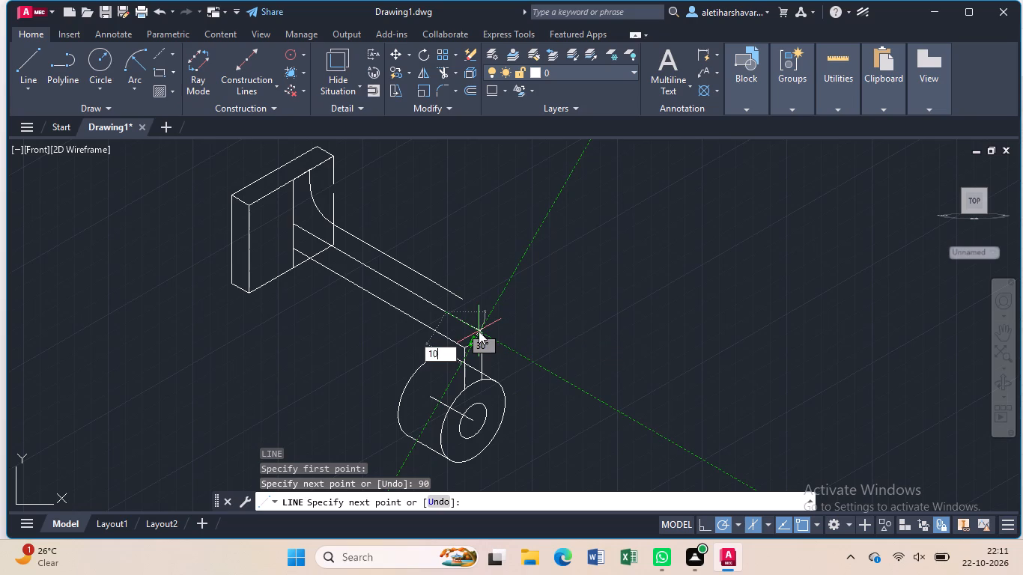
{"action": "key", "text": "BackSpace"}
{"action": "key", "text": "BackSpace"}
{"action": "key", "text": "8"}
{"action": "key", "text": "Return"}
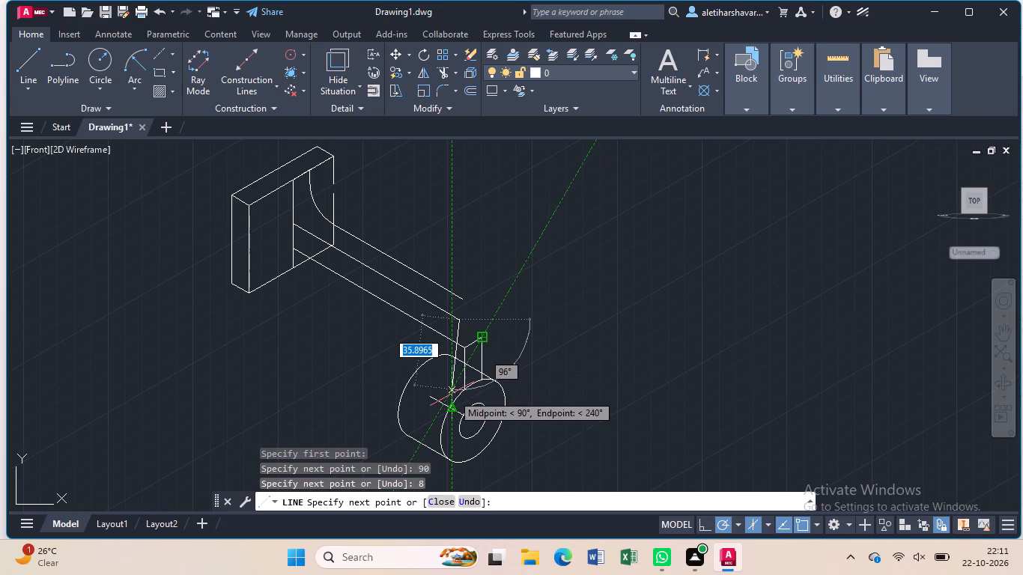
{"action": "scroll", "coordinate": [454, 389], "scroll_direction": "up", "scroll_amount": 1}
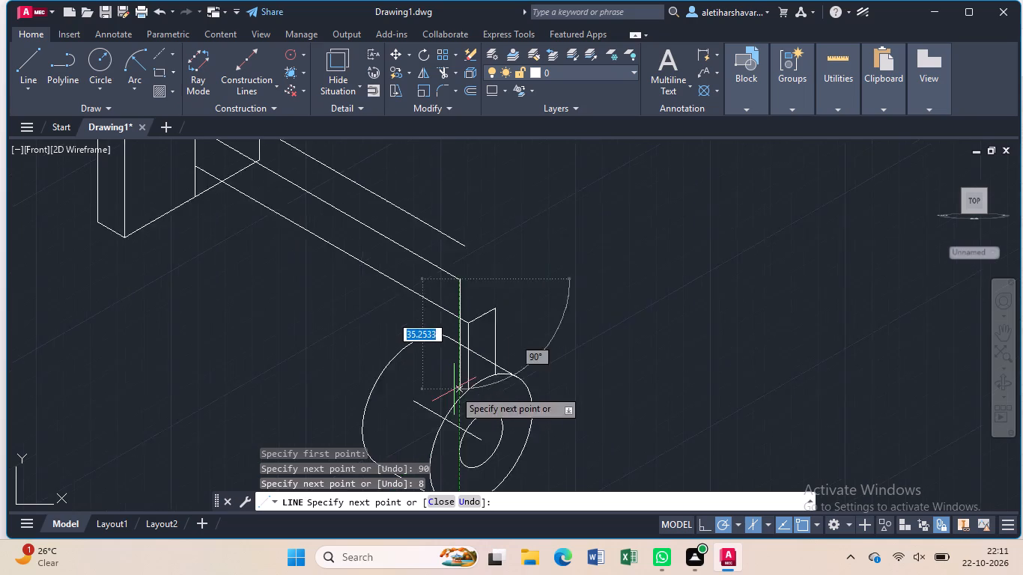
{"action": "scroll", "coordinate": [454, 389], "scroll_direction": "up", "scroll_amount": 1}
{"action": "left_click", "coordinate": [454, 389]}
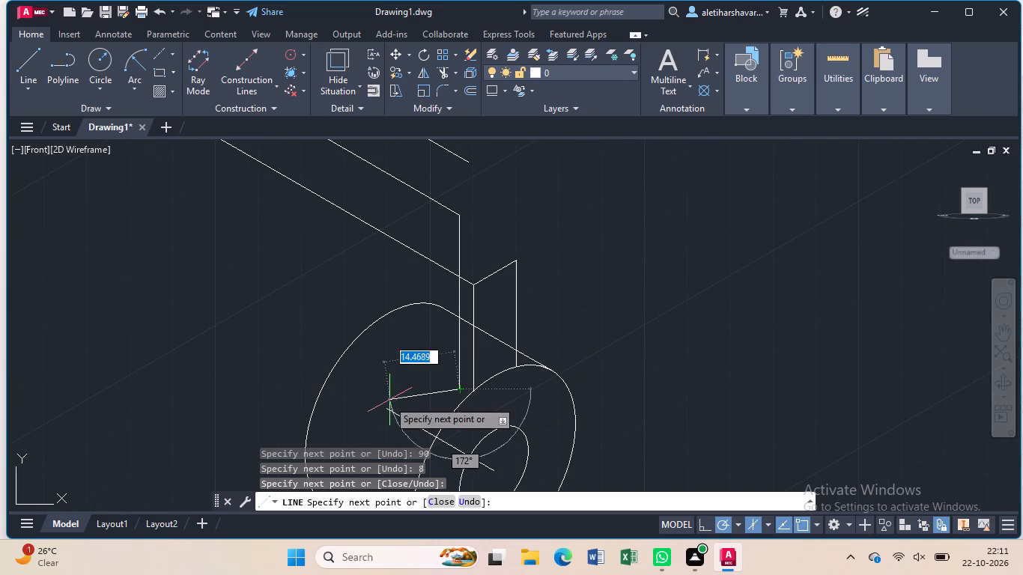
{"action": "key", "text": "Escape"}
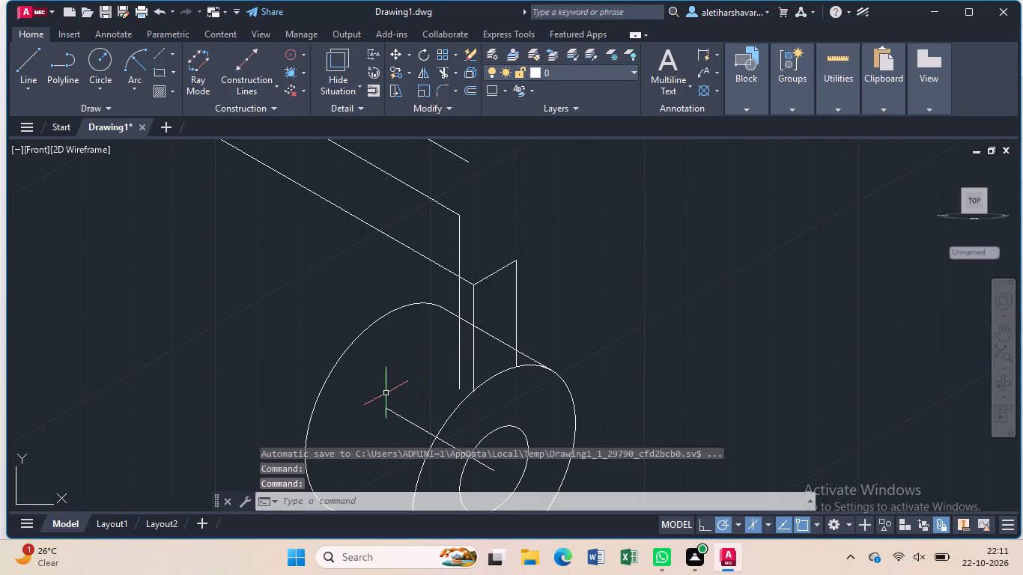
Trim the lower arm edge beyond the new vertical and remove the old vertical running from its corner to the eye's front circle.
{"action": "type", "text": "tr"}
{"action": "key", "text": "Return"}
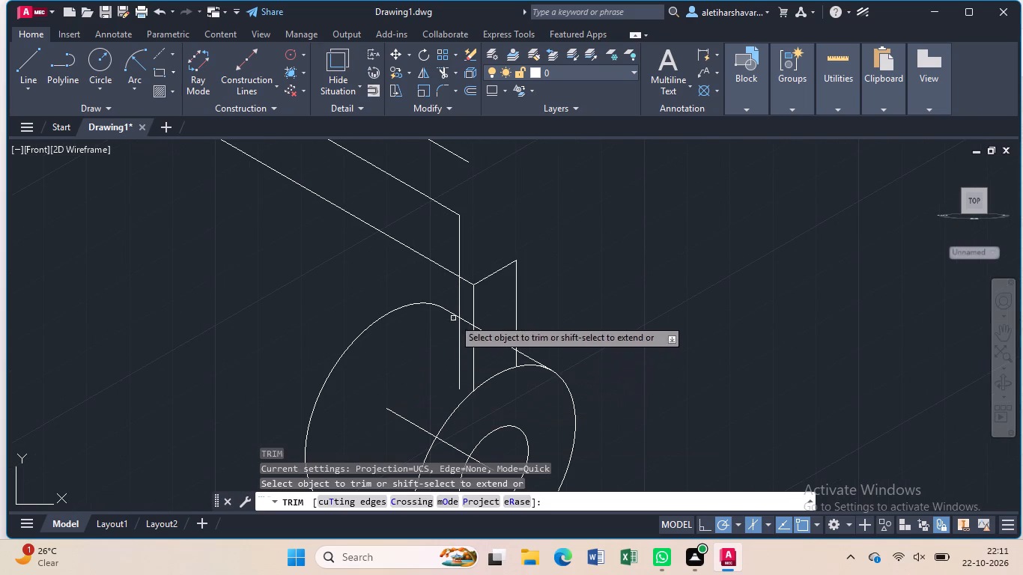
{"action": "left_click", "coordinate": [468, 283]}
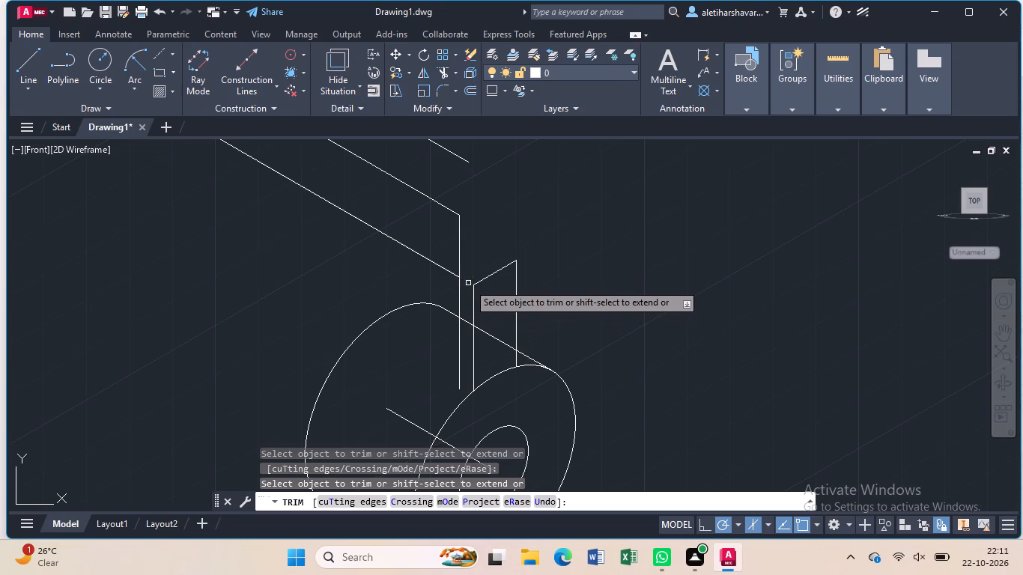
{"action": "left_click", "coordinate": [475, 297]}
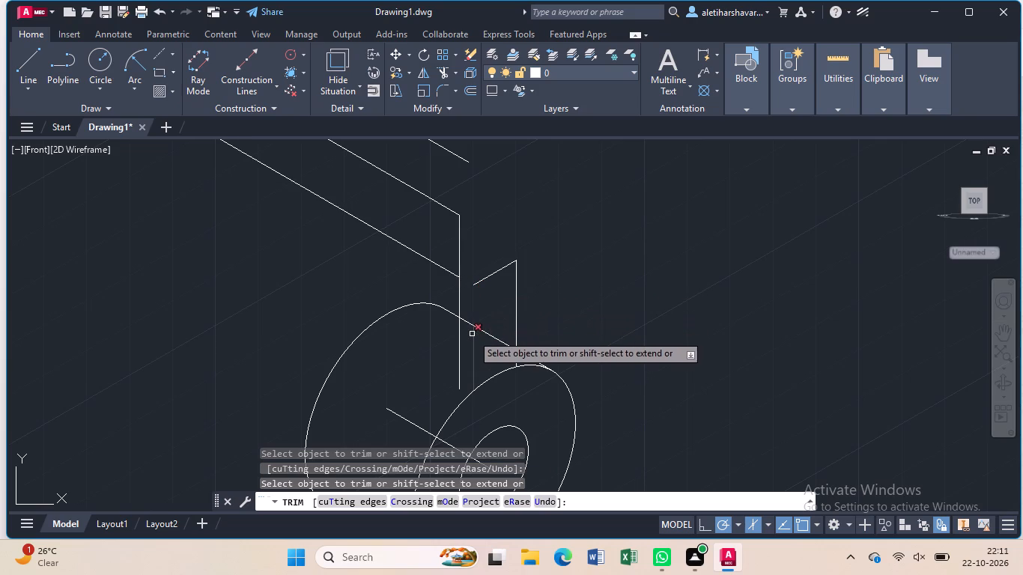
{"action": "left_click", "coordinate": [475, 349]}
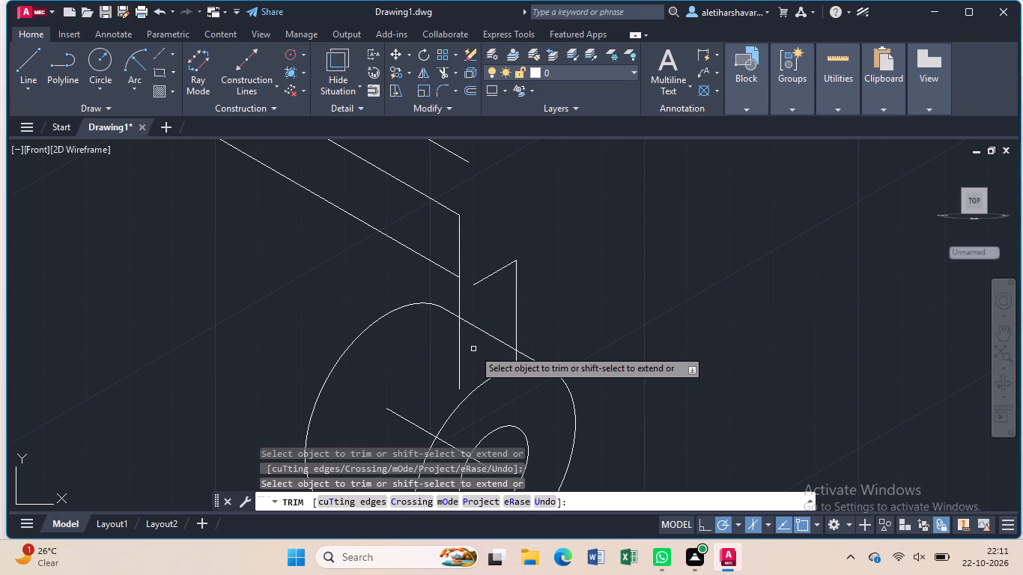
{"action": "key", "text": "Escape"}
Draw a line from the new vertical's lower end, 10 at 150° and about 27 straight up past the lower arm edge.
{"action": "key", "text": "l"}
{"action": "key", "text": "Return"}
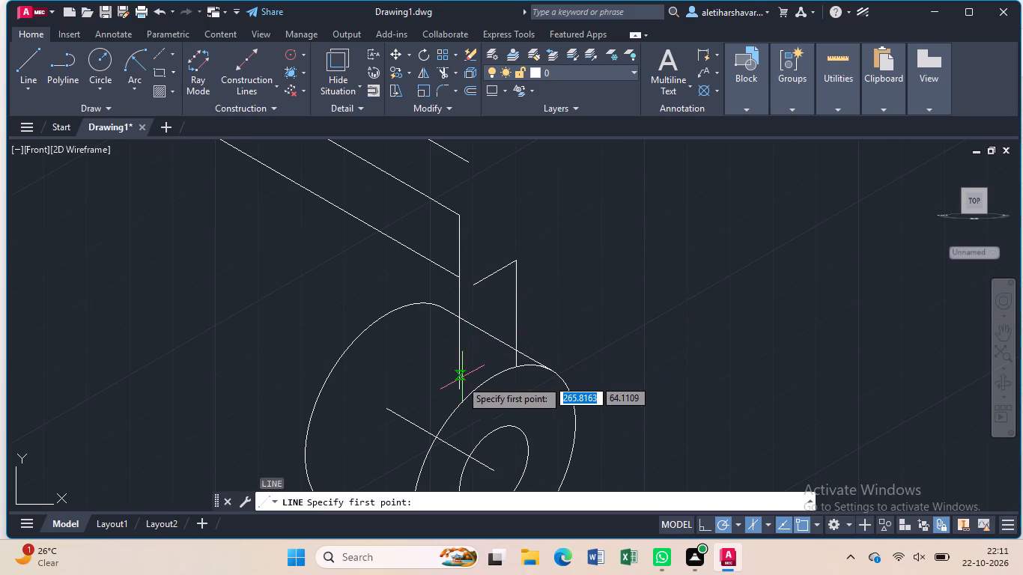
{"action": "left_click", "coordinate": [461, 384]}
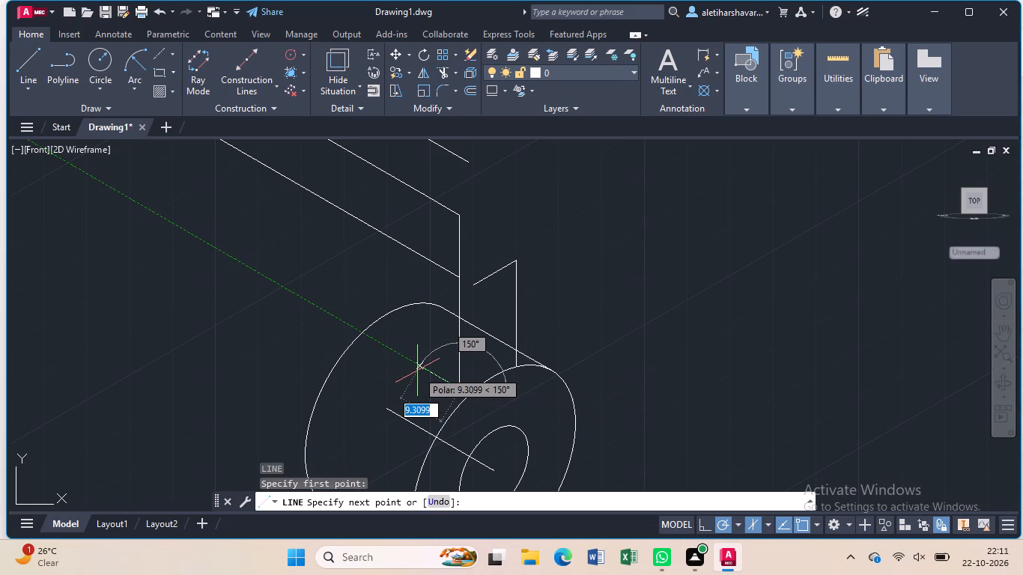
{"action": "type", "text": "10"}
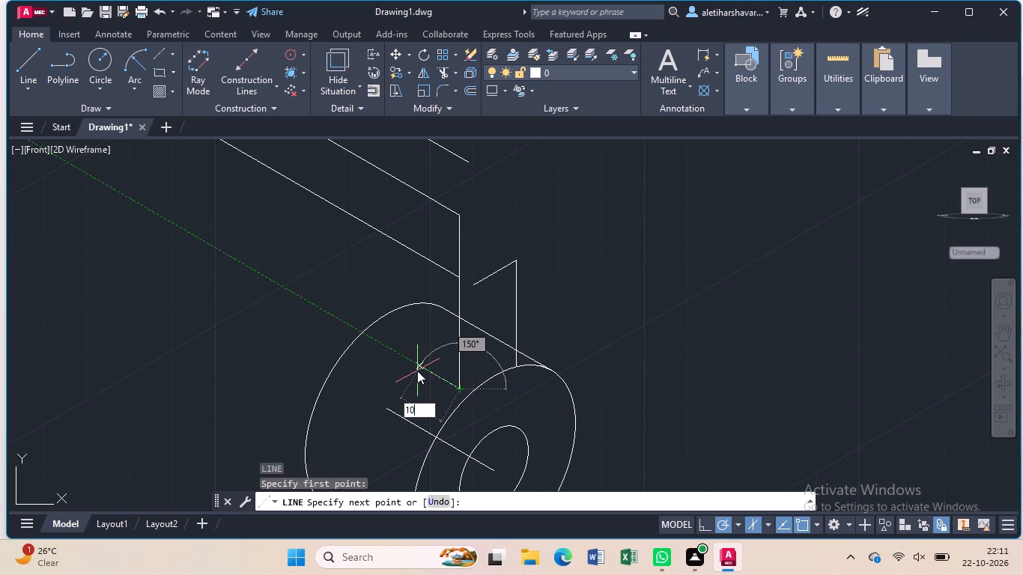
{"action": "key", "text": "Return"}
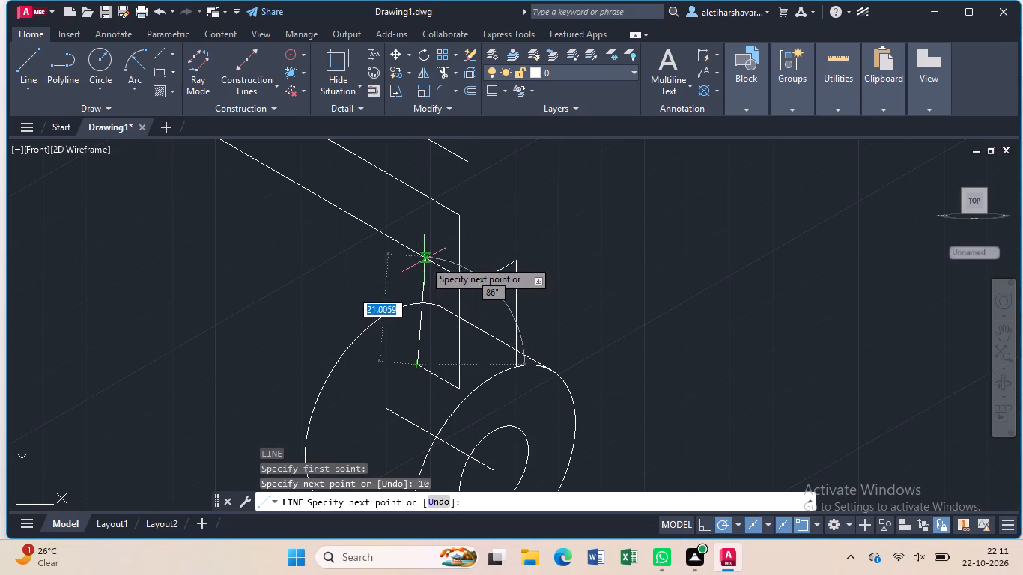
{"action": "left_click", "coordinate": [418, 234]}
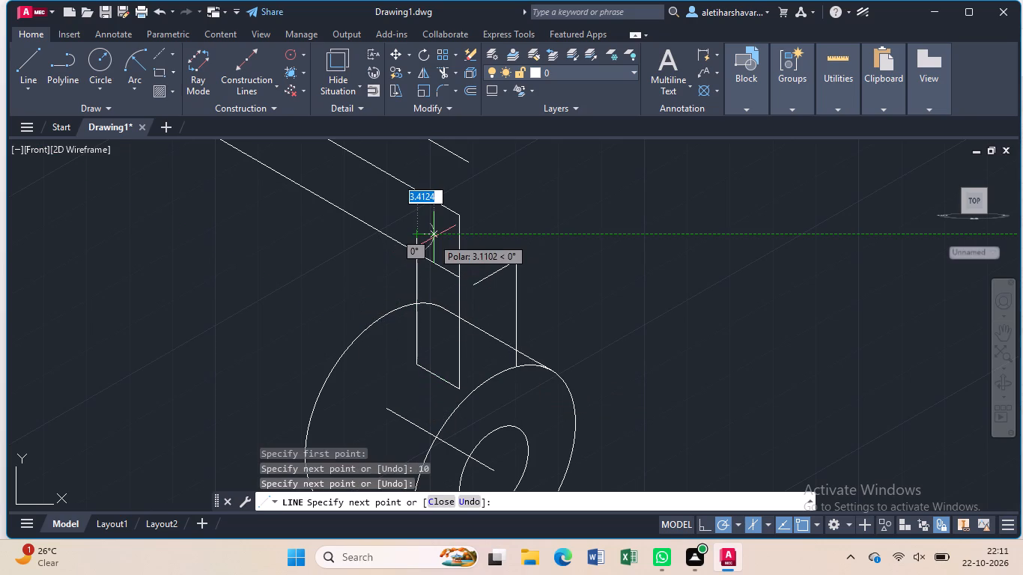
{"action": "key", "text": "Escape"}
Trim the new vertical's overshoot and the lower arm edge between the verticals, and remove the leftover slanted and vertical lines above the eye.
{"action": "type", "text": "tr"}
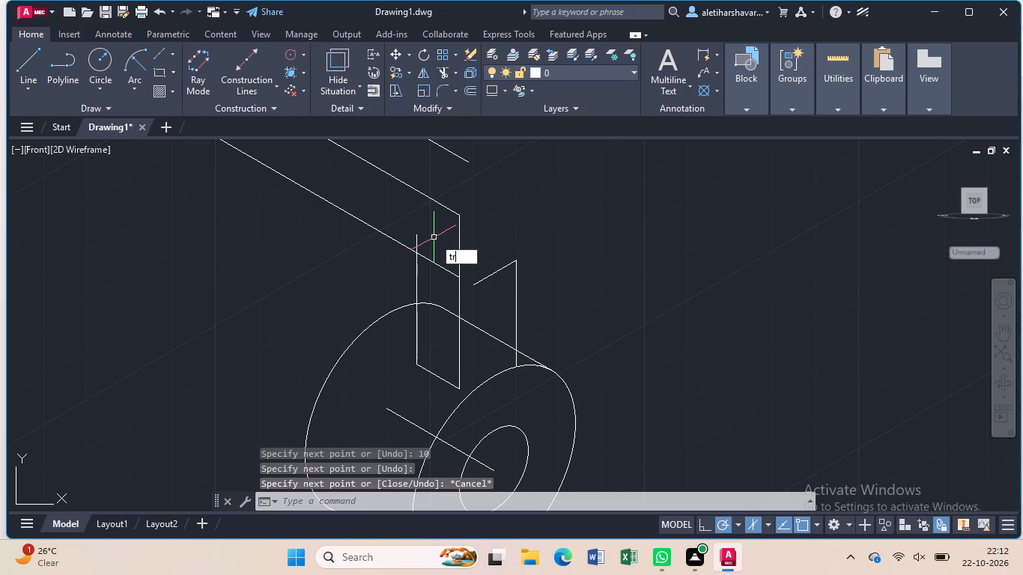
{"action": "key", "text": "Return"}
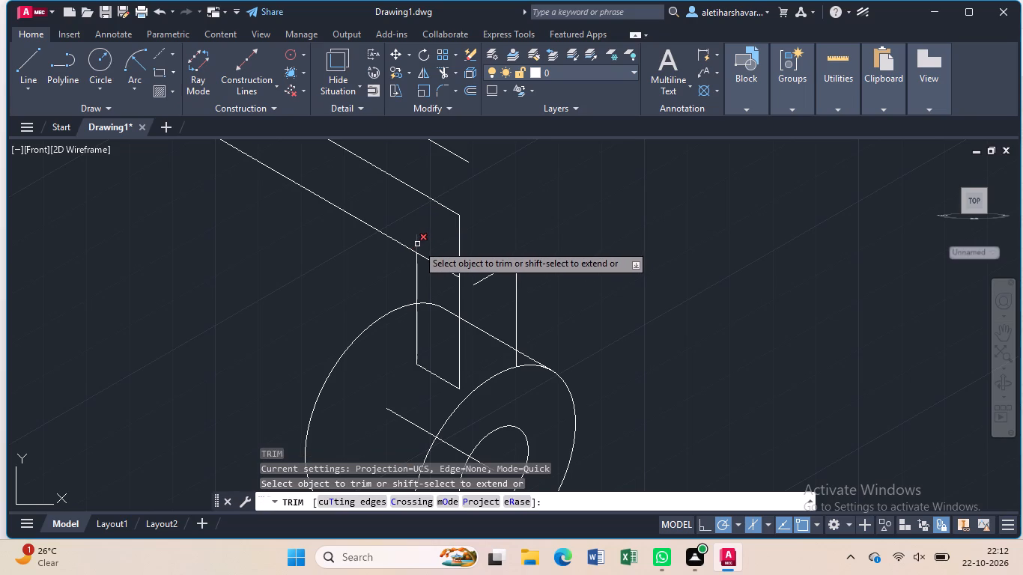
{"action": "left_click", "coordinate": [417, 245]}
{"action": "left_click", "coordinate": [452, 271]}
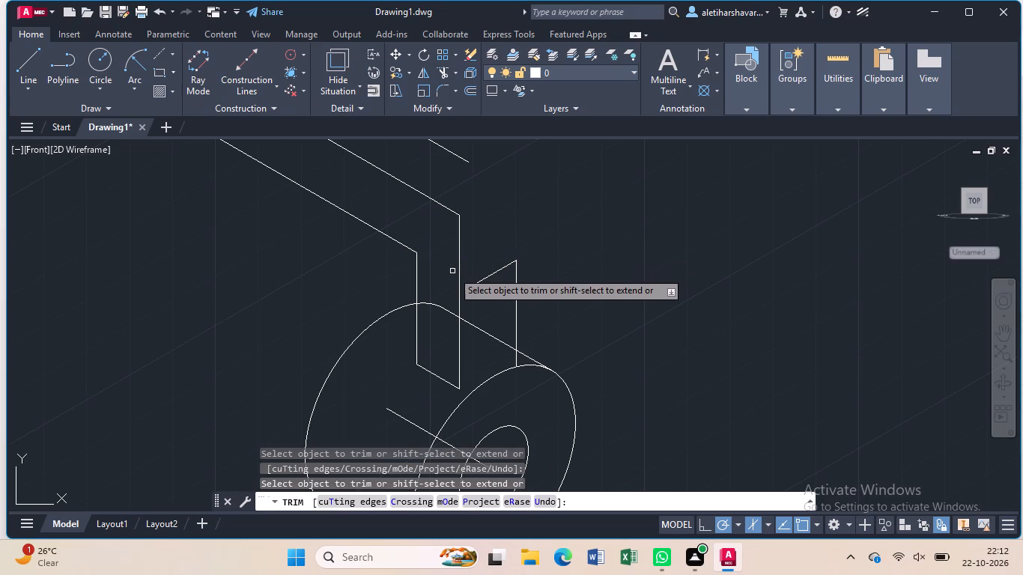
{"action": "left_click", "coordinate": [482, 277]}
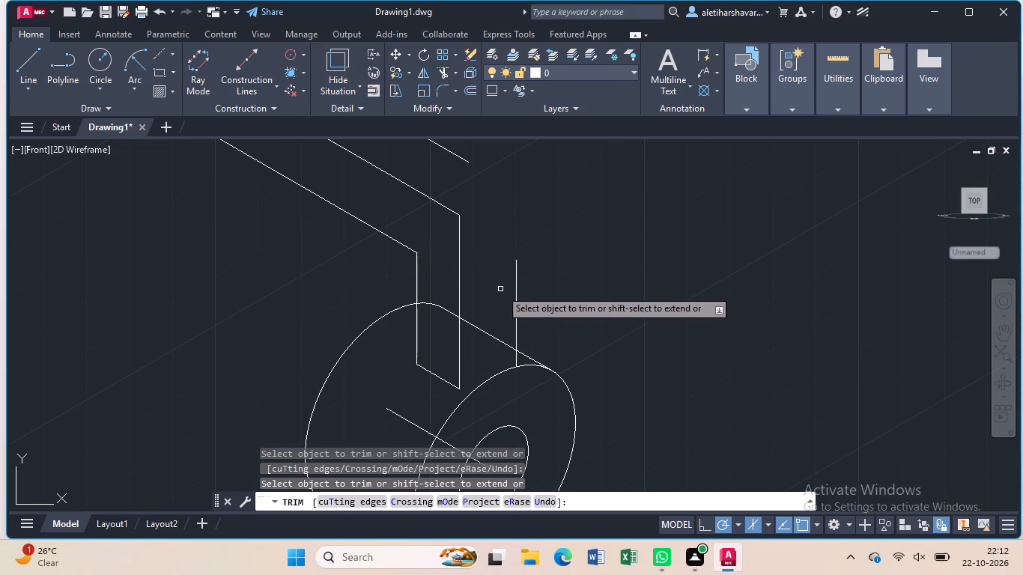
{"action": "left_click", "coordinate": [516, 307]}
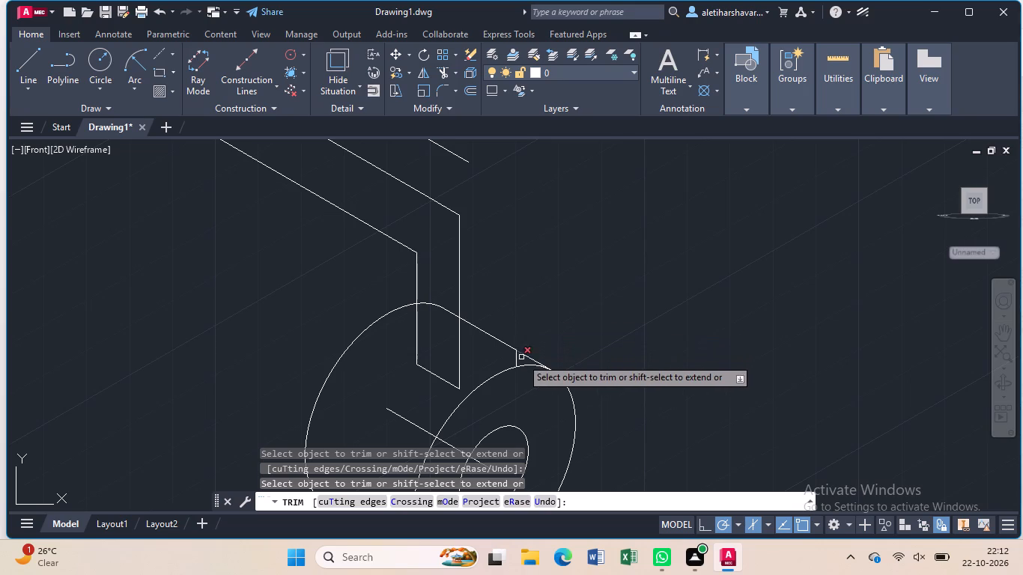
{"action": "left_click", "coordinate": [517, 361]}
{"action": "key", "text": "Escape"}
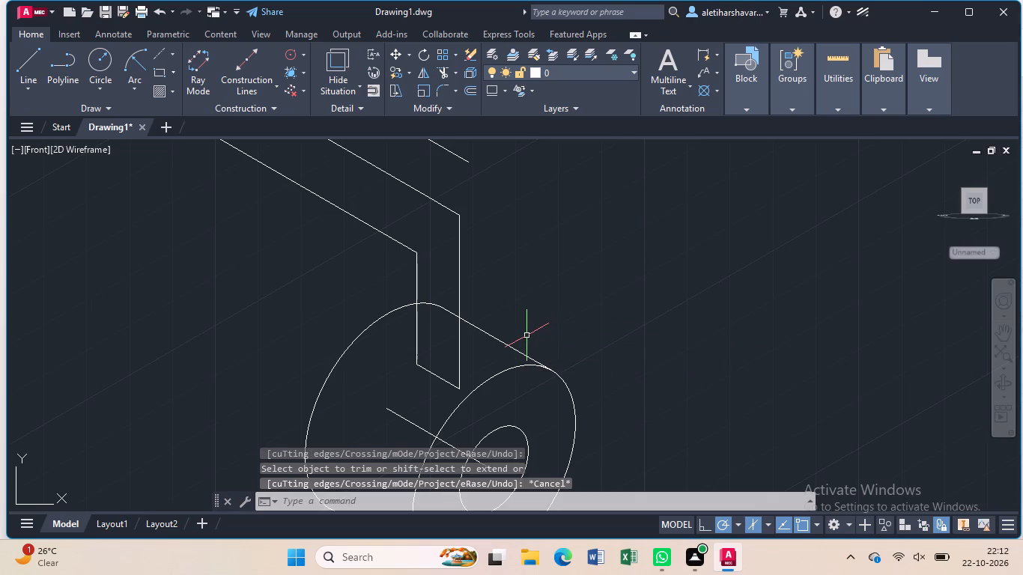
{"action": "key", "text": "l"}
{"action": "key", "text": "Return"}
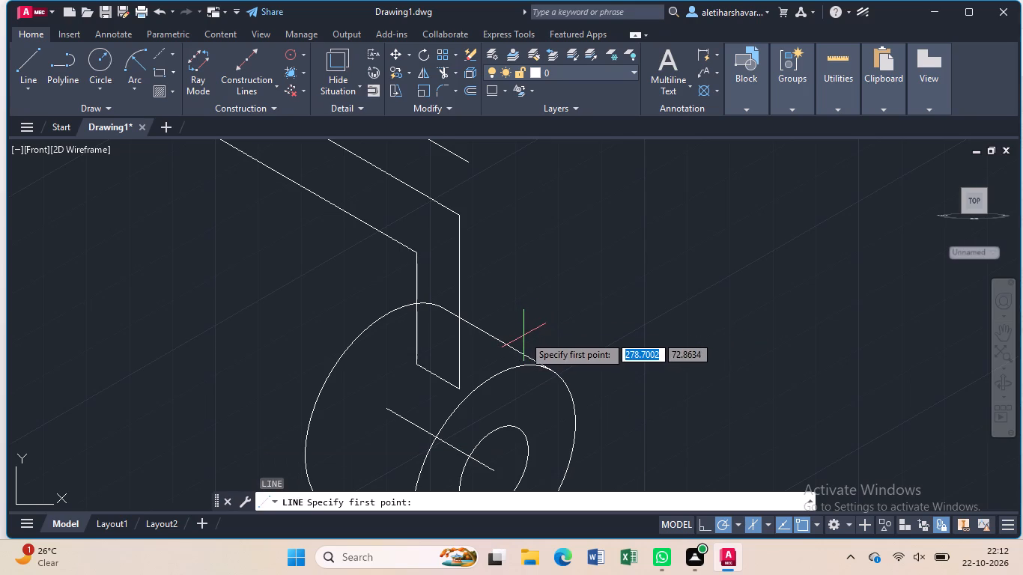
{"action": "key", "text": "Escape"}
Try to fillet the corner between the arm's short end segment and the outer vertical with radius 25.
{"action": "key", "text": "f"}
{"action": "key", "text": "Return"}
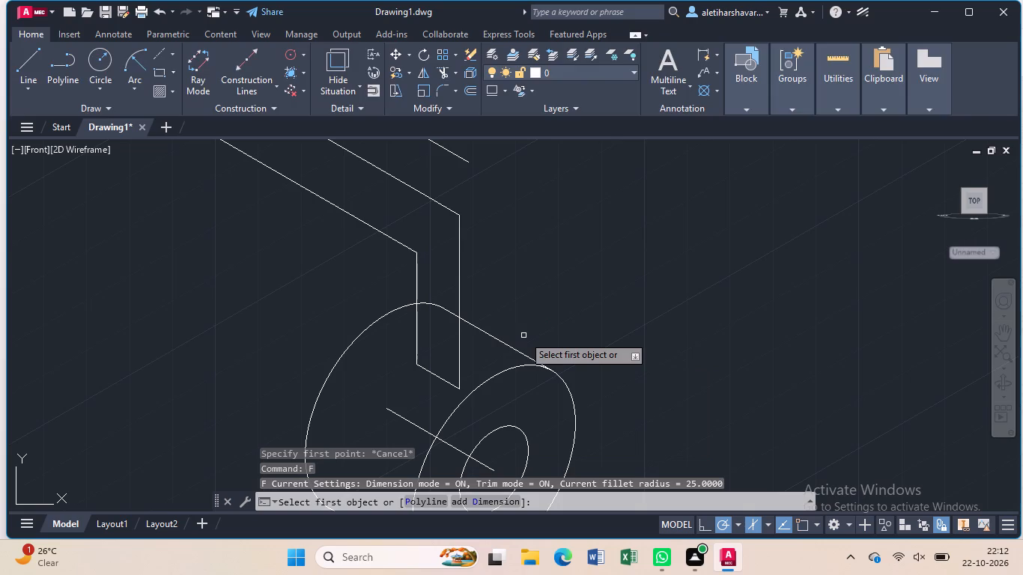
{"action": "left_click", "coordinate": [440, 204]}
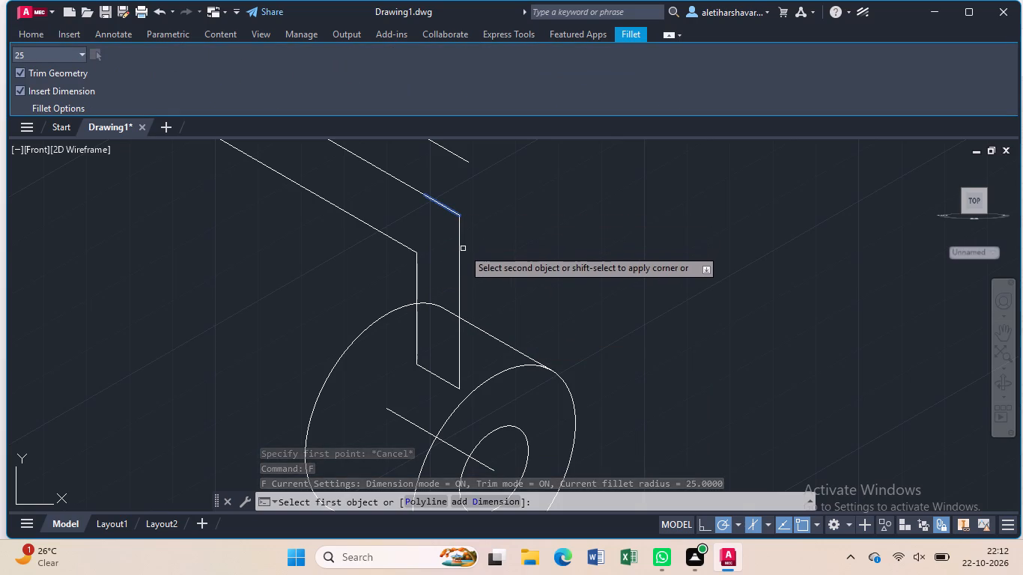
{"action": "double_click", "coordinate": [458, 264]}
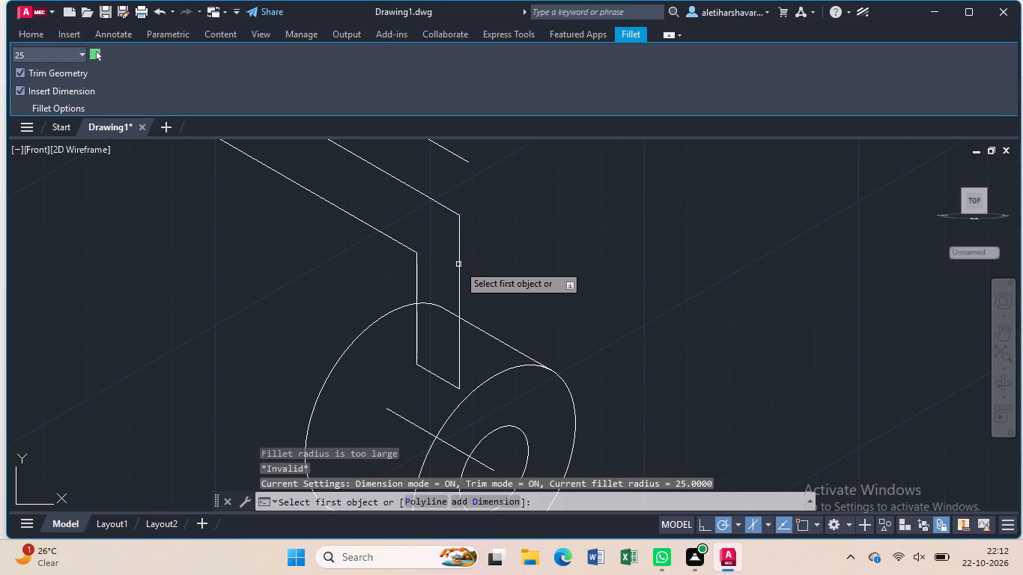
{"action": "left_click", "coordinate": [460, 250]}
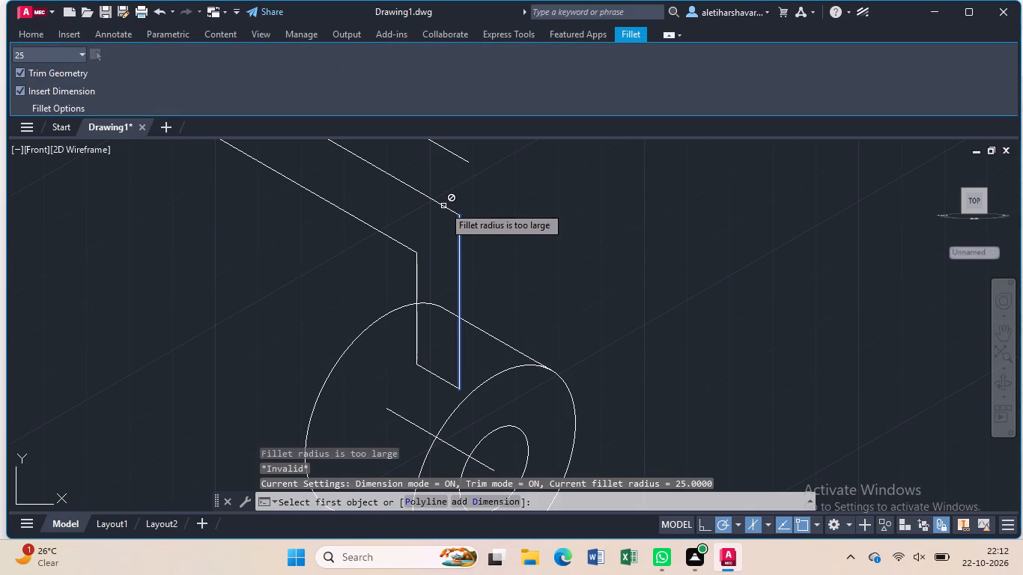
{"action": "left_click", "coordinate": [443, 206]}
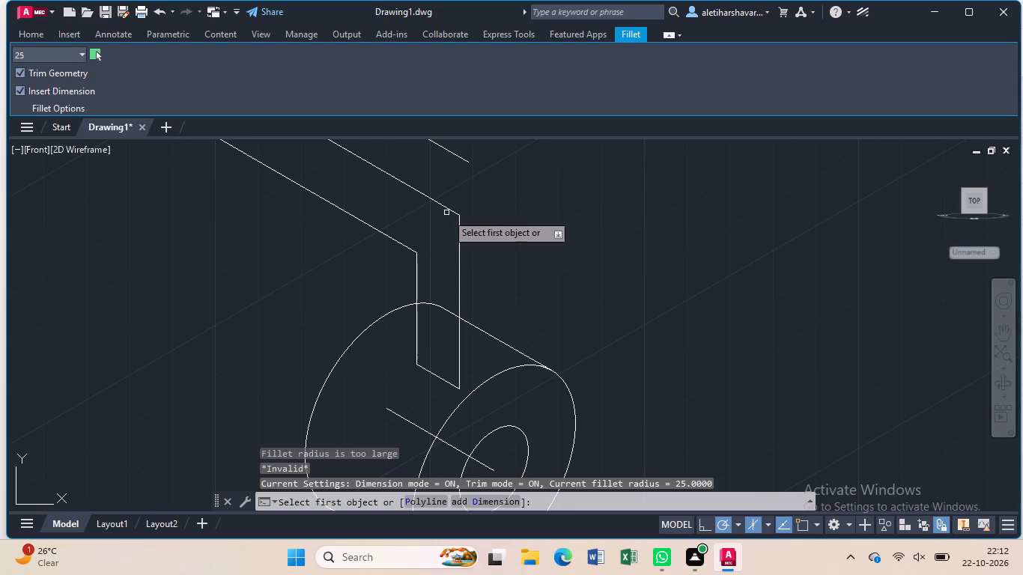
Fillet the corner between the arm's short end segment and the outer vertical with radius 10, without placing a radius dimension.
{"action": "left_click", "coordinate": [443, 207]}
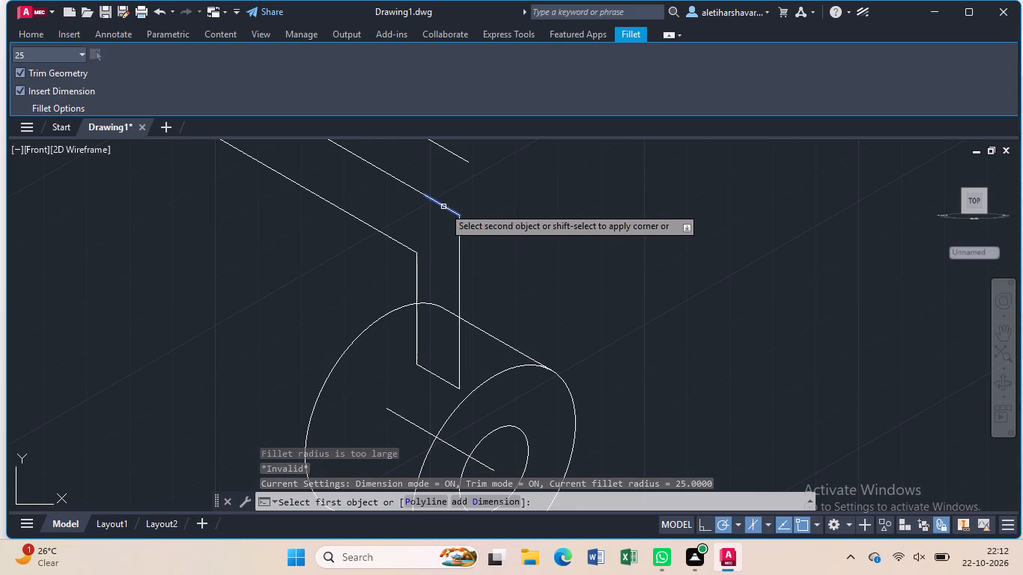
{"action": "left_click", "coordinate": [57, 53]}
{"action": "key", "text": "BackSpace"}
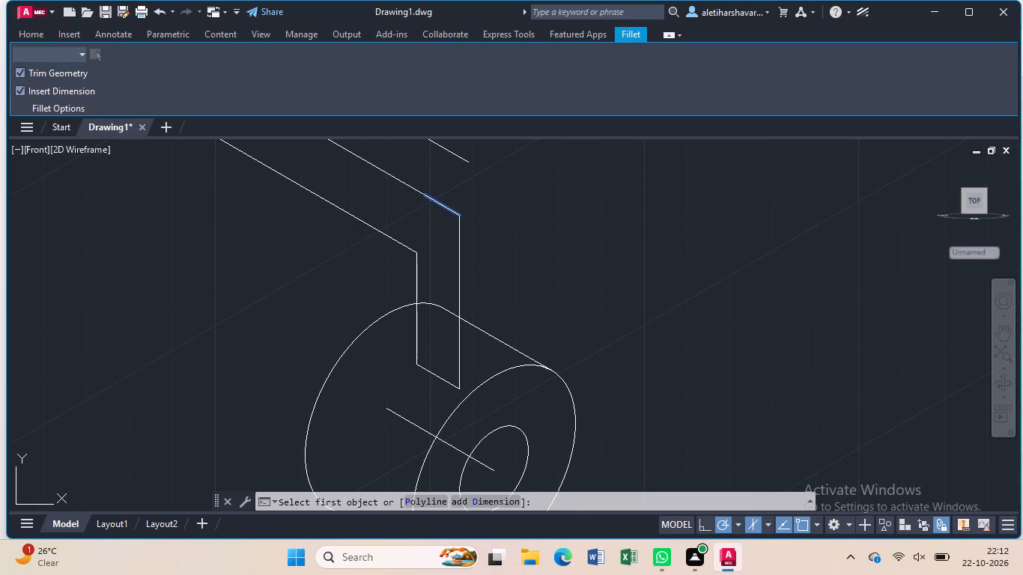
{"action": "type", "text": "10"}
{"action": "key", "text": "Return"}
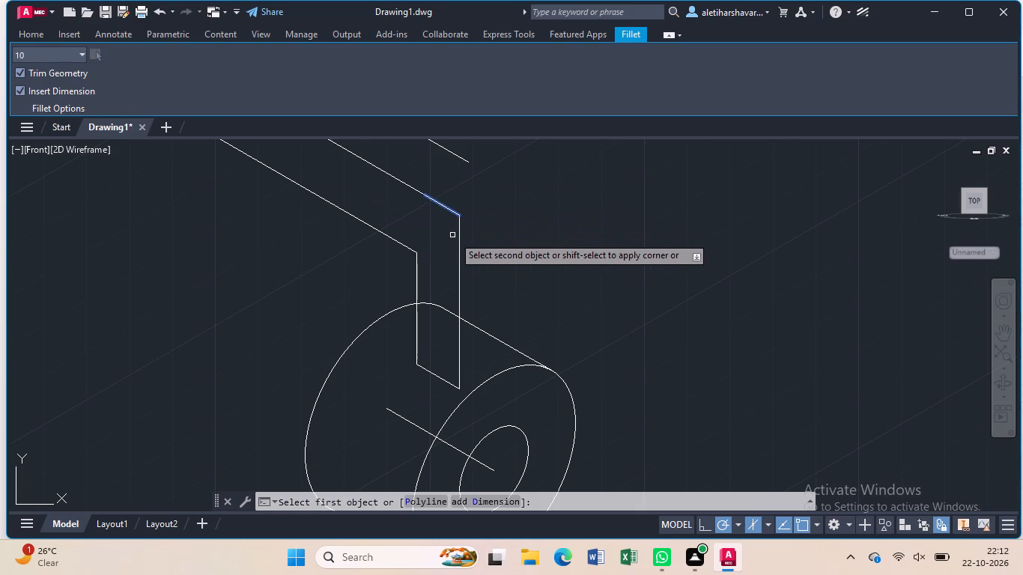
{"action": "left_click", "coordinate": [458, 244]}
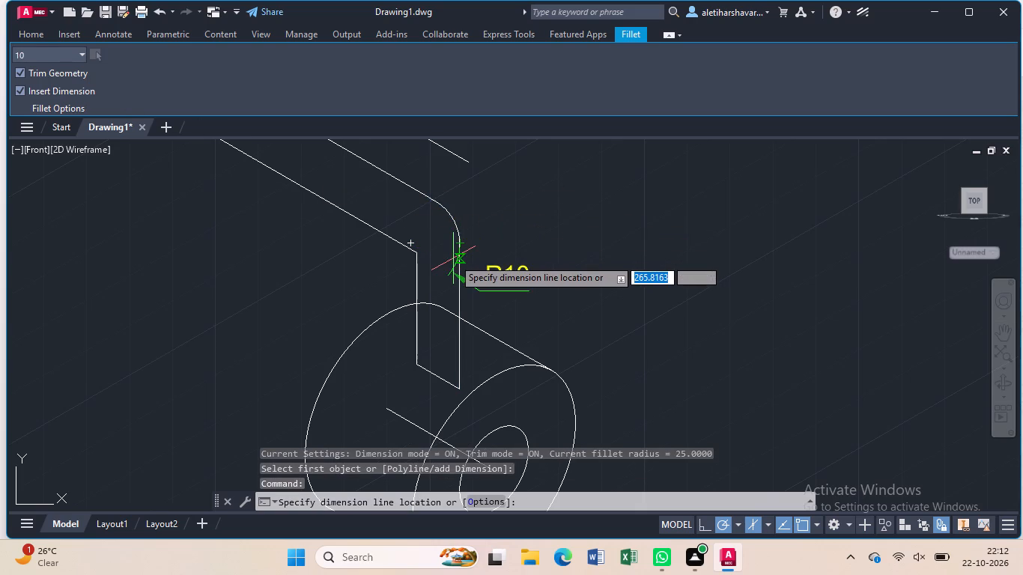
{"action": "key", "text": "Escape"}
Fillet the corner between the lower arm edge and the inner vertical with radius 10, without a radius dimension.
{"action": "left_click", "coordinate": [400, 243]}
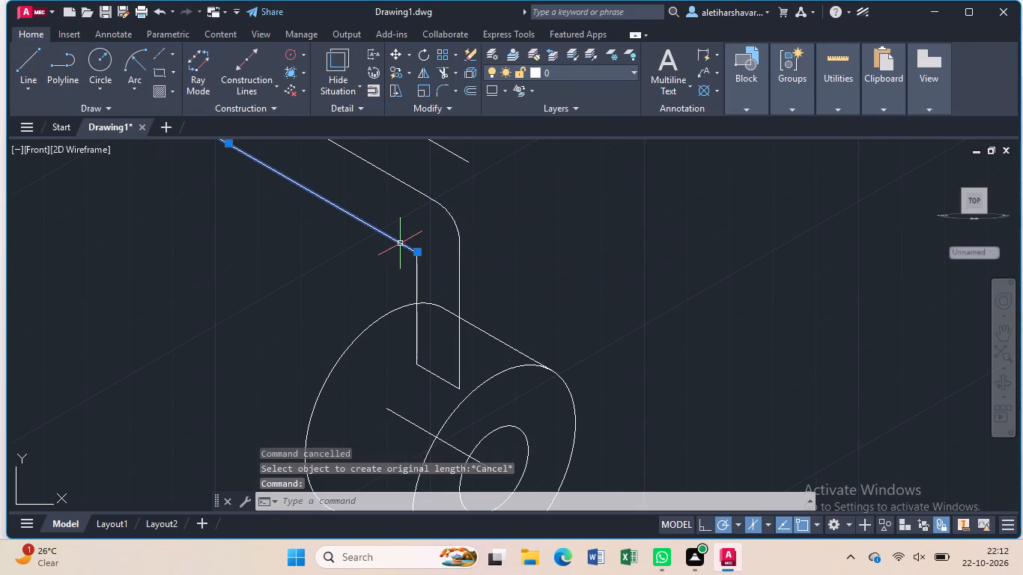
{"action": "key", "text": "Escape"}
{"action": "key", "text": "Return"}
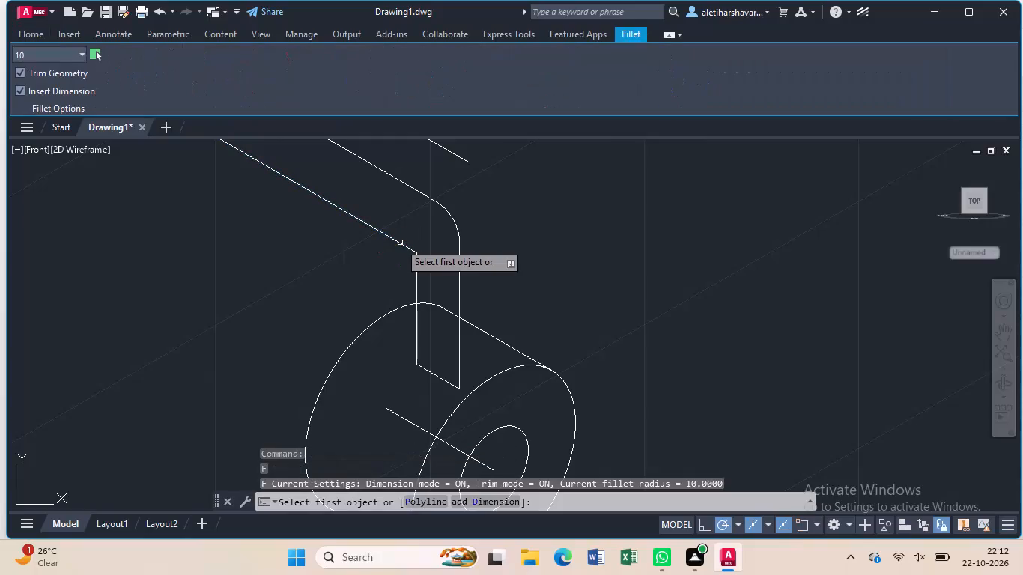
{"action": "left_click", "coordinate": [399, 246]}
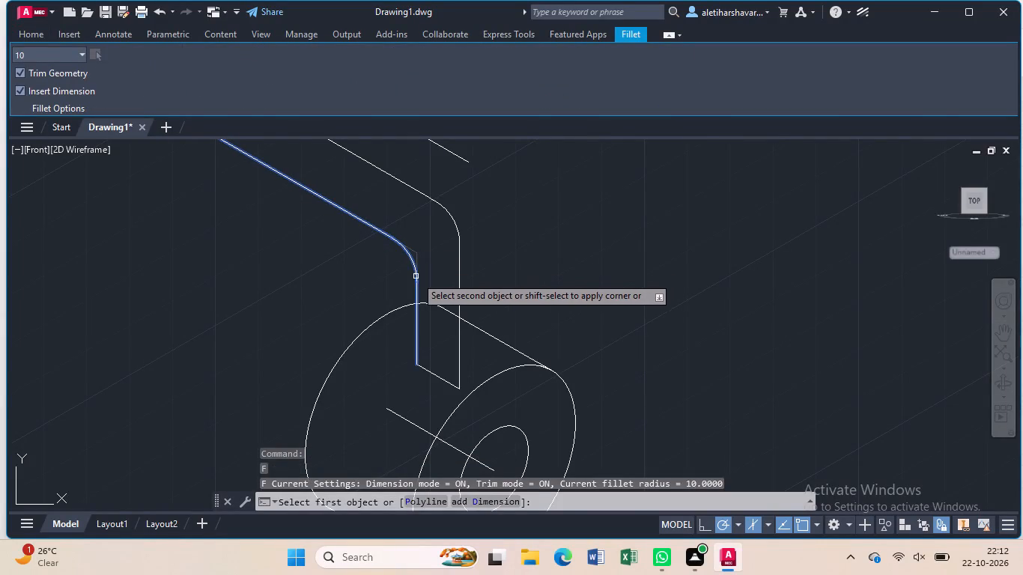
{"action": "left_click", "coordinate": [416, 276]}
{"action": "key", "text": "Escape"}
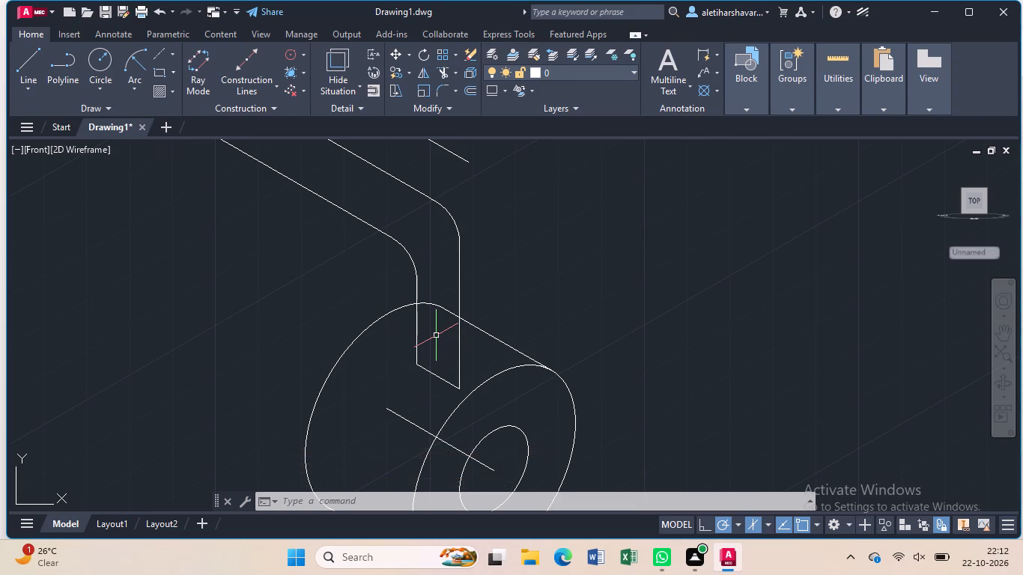
Fillet the lower arm edge and inner vertical with radius 25, without a dimension, and erase the superseded radius 10 arc.
{"action": "key", "text": "f"}
{"action": "key", "text": "Return"}
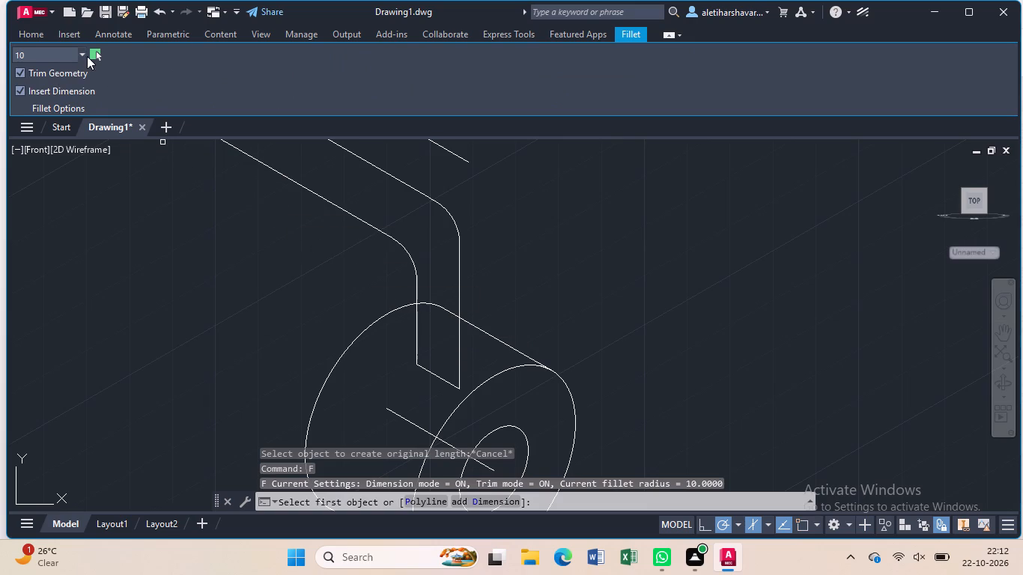
{"action": "left_click", "coordinate": [79, 52]}
{"action": "key", "text": "BackSpace"}
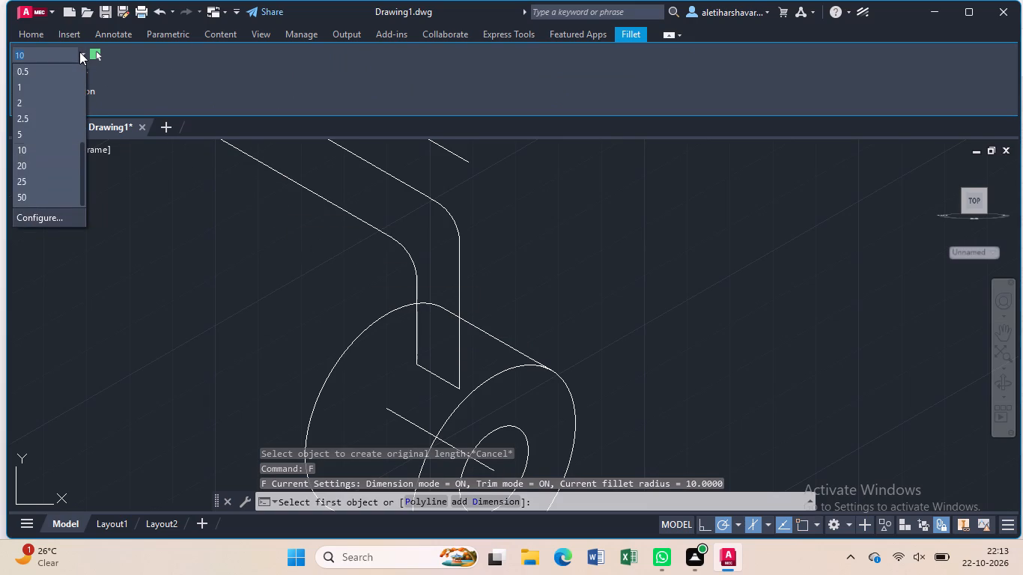
{"action": "type", "text": "25"}
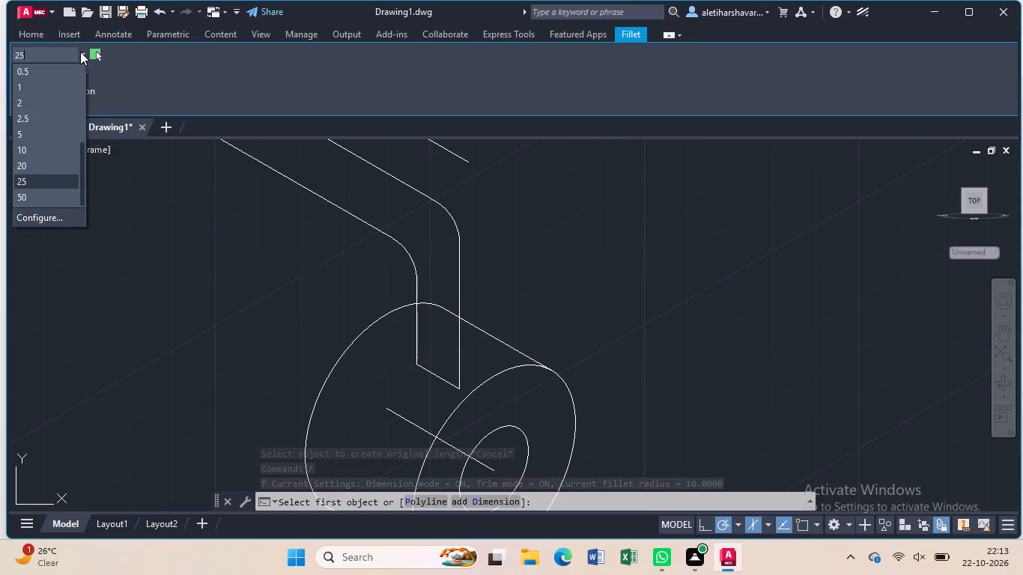
{"action": "key", "text": "Return"}
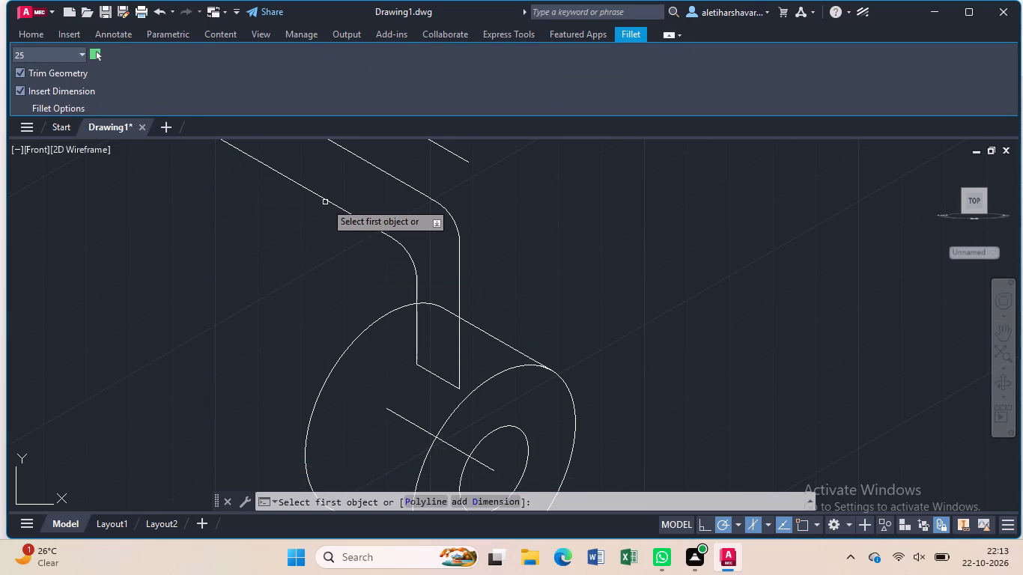
{"action": "left_click", "coordinate": [332, 204]}
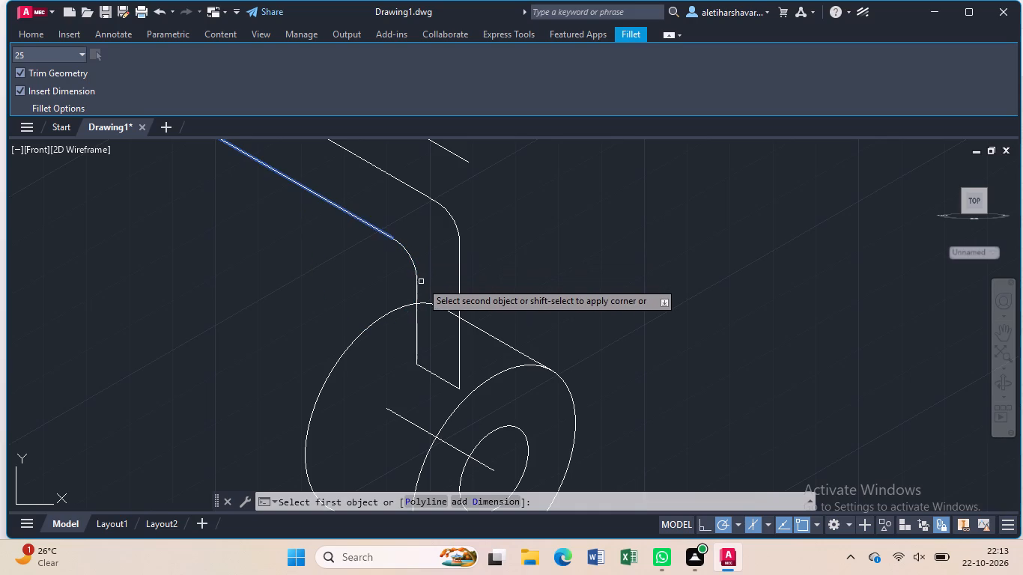
{"action": "left_click", "coordinate": [416, 289]}
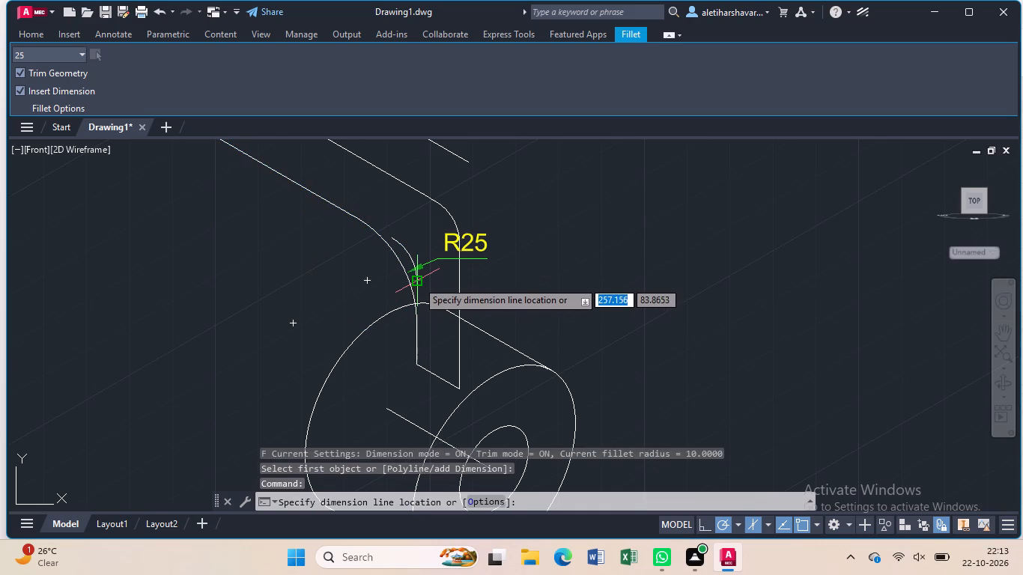
{"action": "key", "text": "Escape"}
{"action": "left_click", "coordinate": [414, 271]}
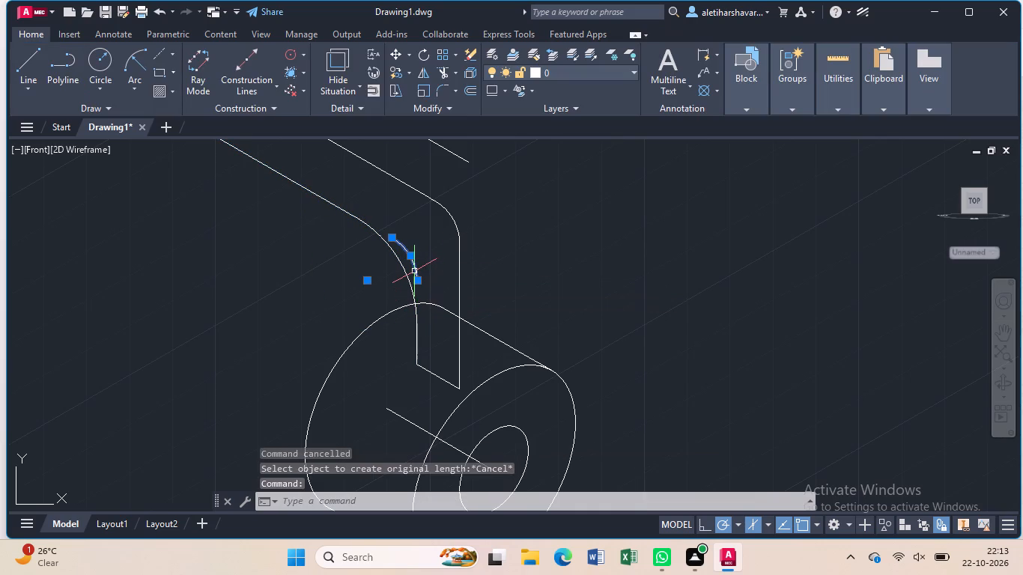
{"action": "key", "text": "Delete"}
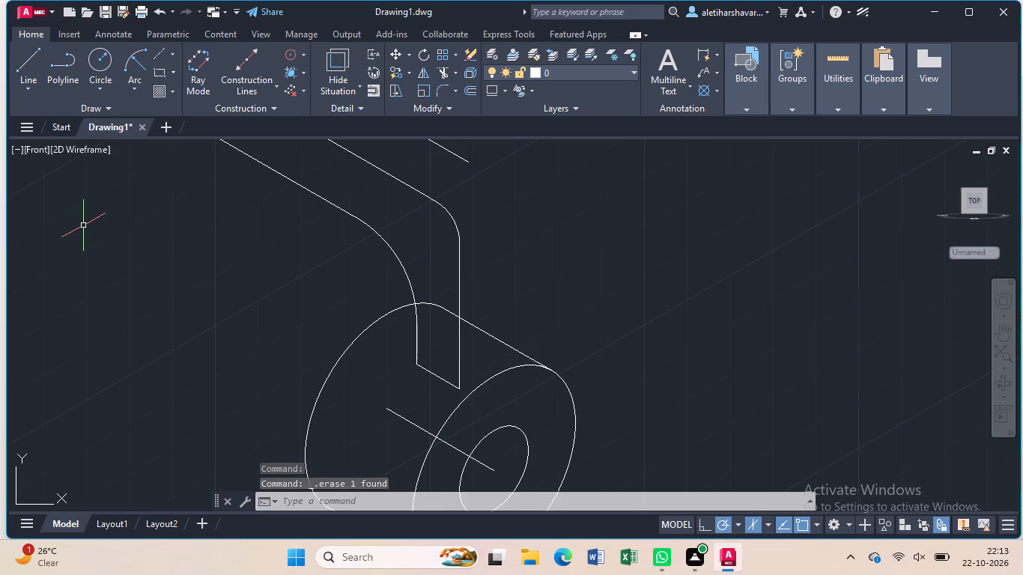
Fillet the middle arm edge and outer vertical with radius 25, without a dimension, and erase the superseded radius 10 arc.
{"action": "key", "text": "f"}
{"action": "key", "text": "Return"}
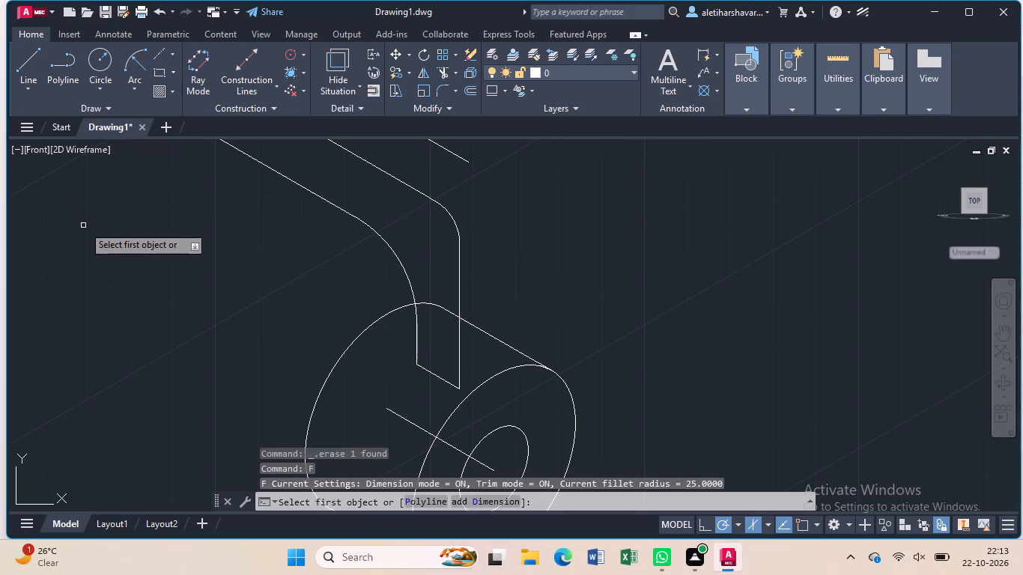
{"action": "left_click", "coordinate": [459, 285]}
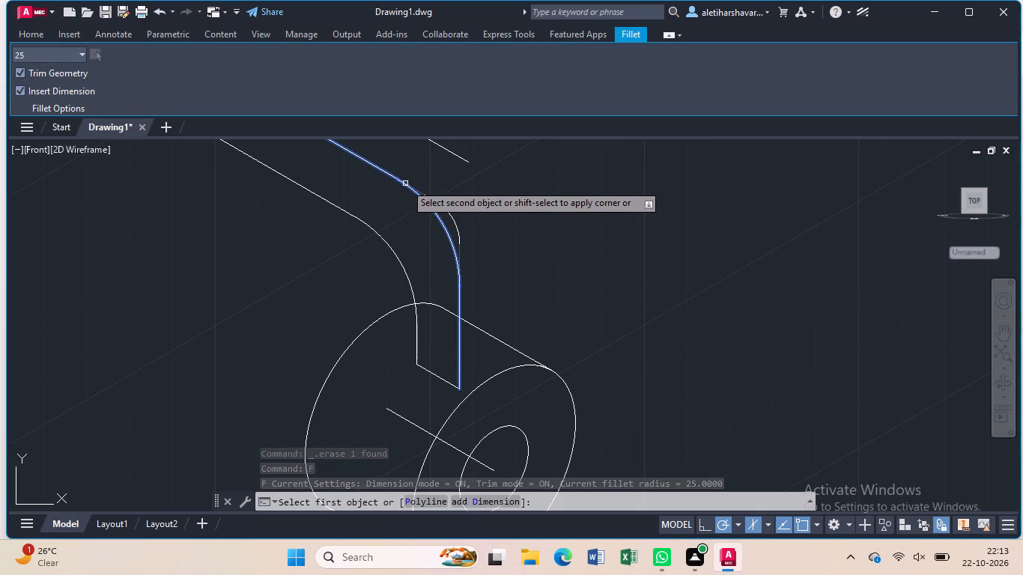
{"action": "left_click", "coordinate": [395, 180]}
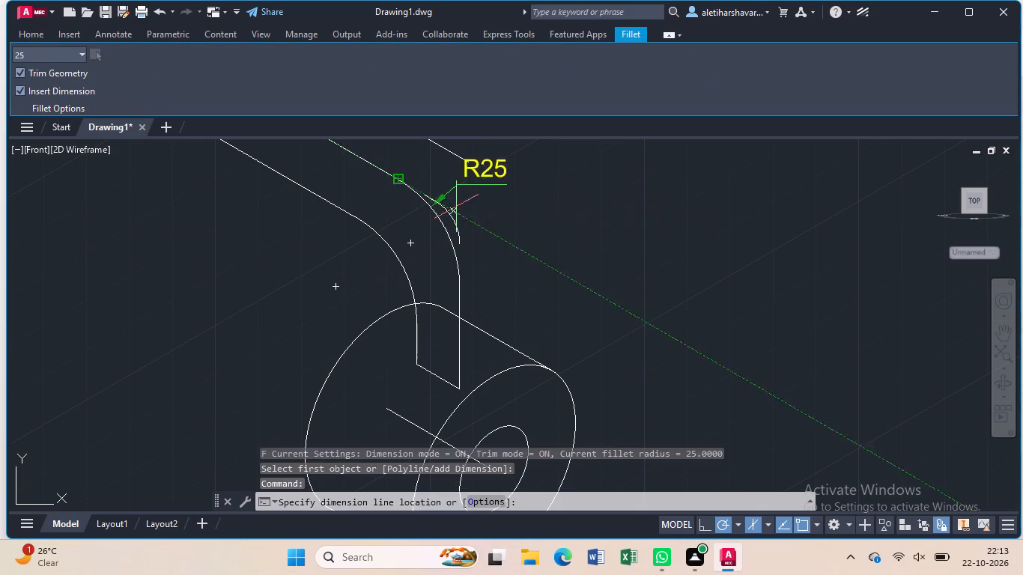
{"action": "key", "text": "Escape"}
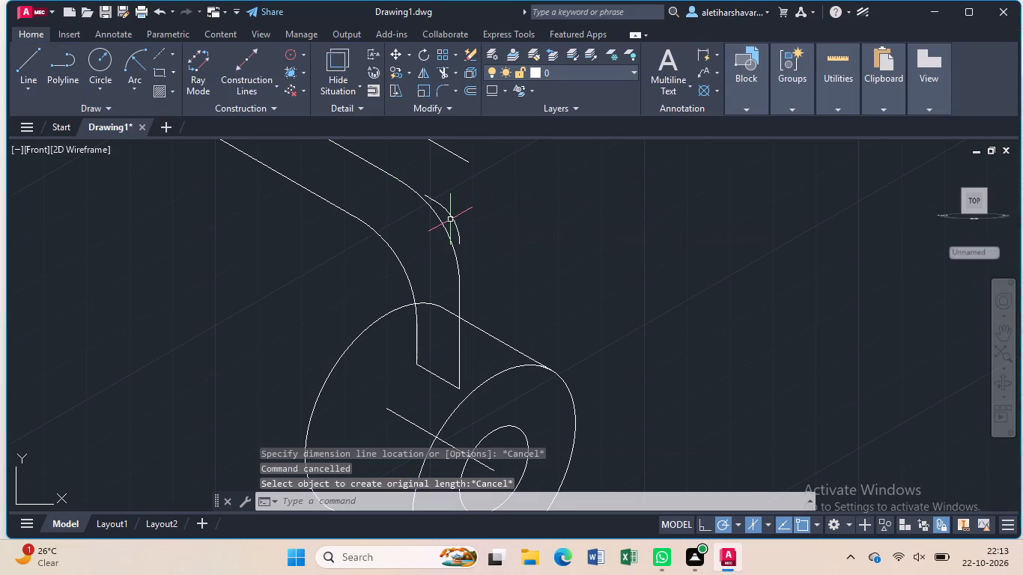
{"action": "left_click", "coordinate": [457, 227]}
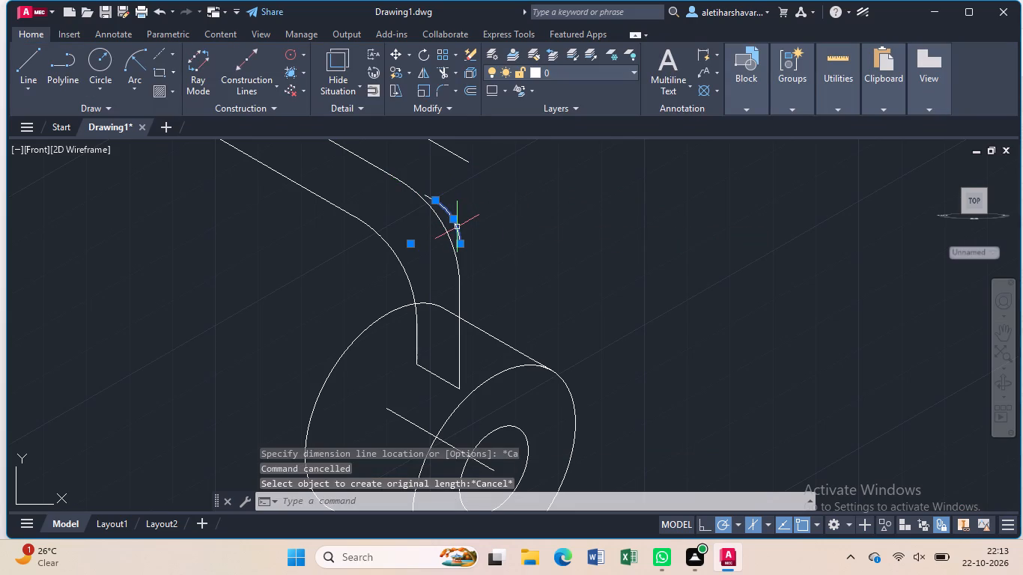
{"action": "key", "text": "Delete"}
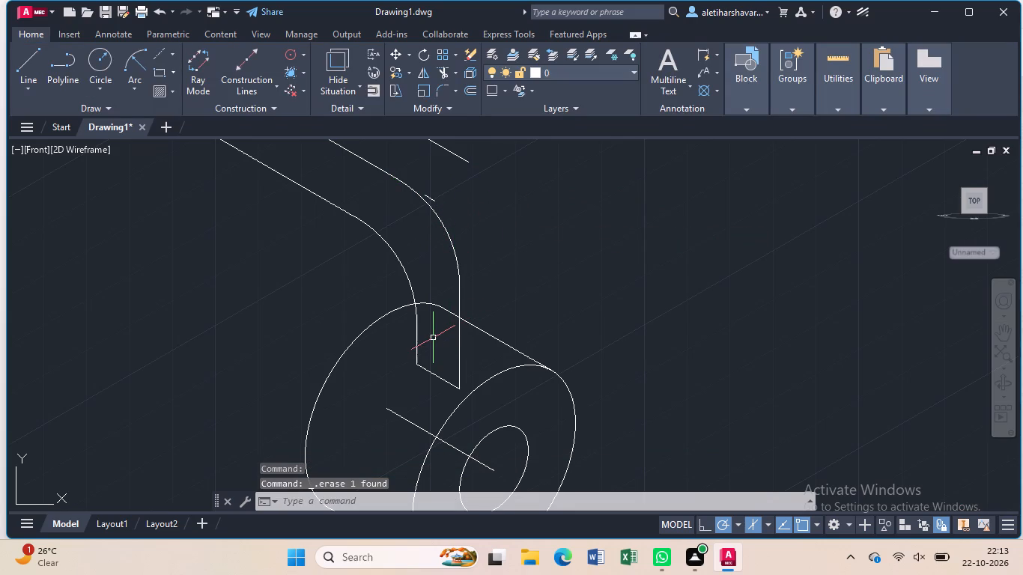
Draw a line from the outer vertical's lower end, 10 at 30° and straight up to near the upper arm edge's free end.
{"action": "key", "text": "l"}
{"action": "key", "text": "Return"}
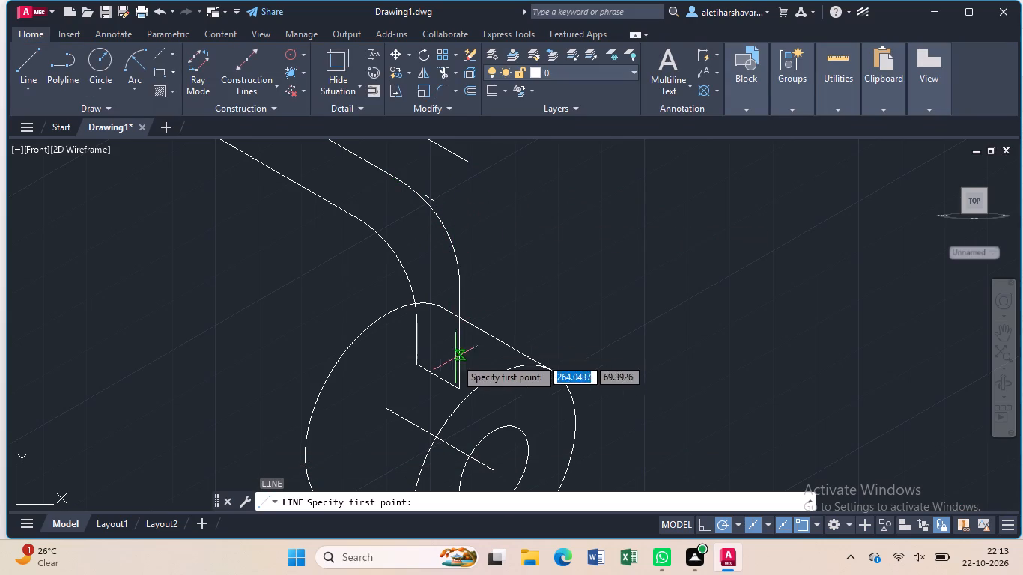
{"action": "left_click", "coordinate": [456, 391]}
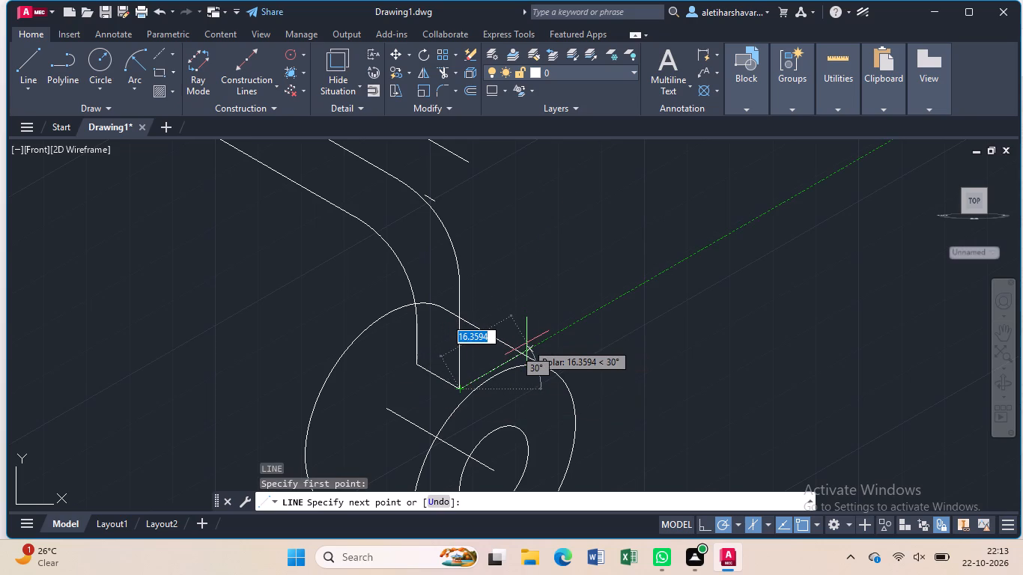
{"action": "type", "text": "10"}
{"action": "key", "text": "Return"}
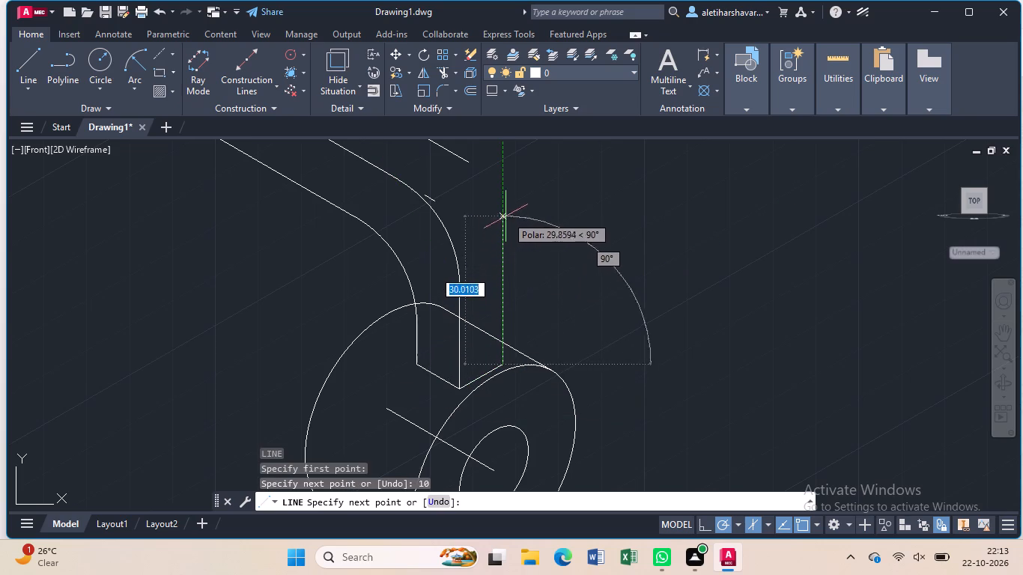
{"action": "left_click", "coordinate": [506, 187]}
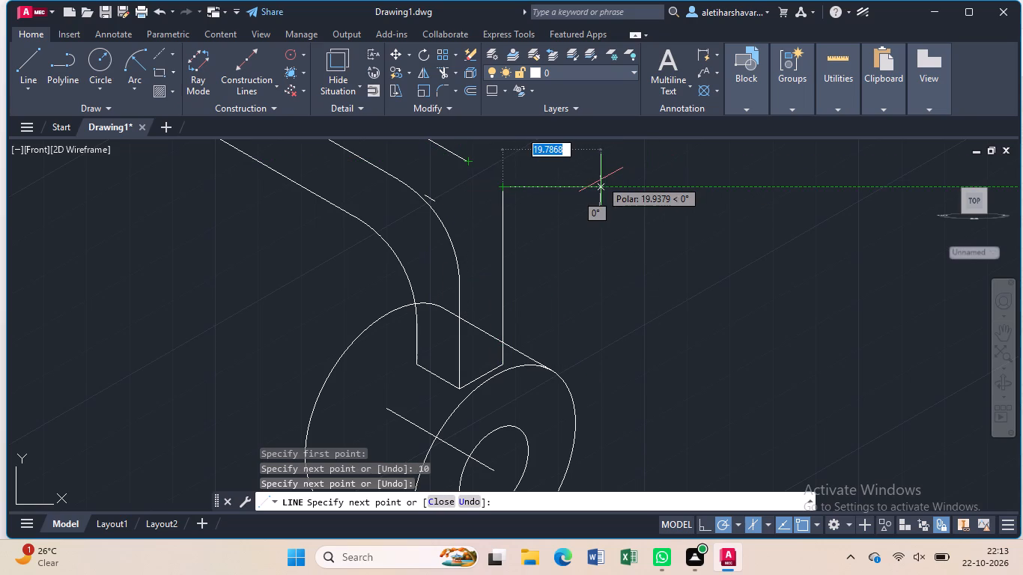
{"action": "key", "text": "Escape"}
Erase the short leftover line segment beside the middle arm edge's bend.
{"action": "scroll", "coordinate": [542, 207], "scroll_direction": "down", "scroll_amount": 2}
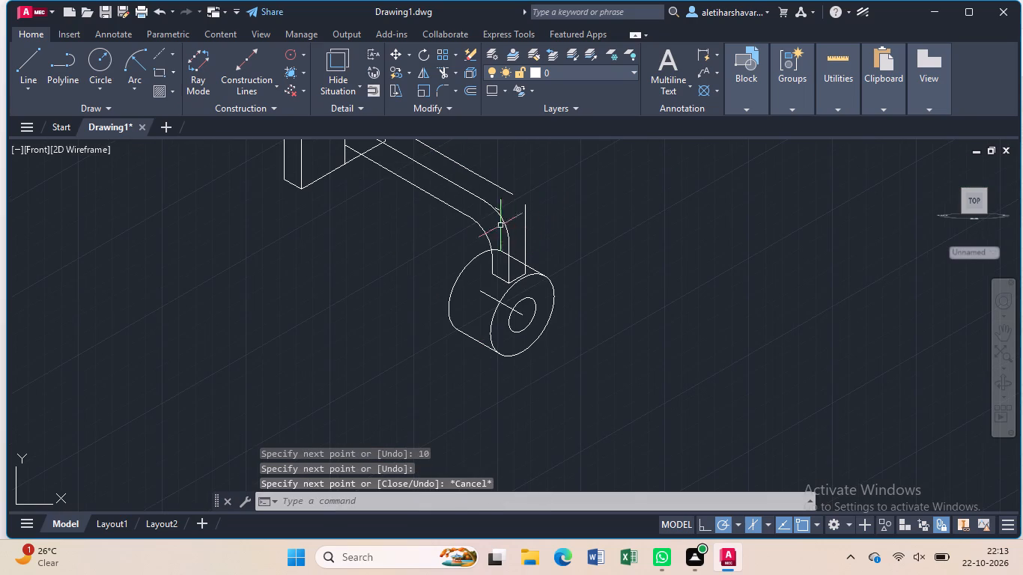
{"action": "middle_click_drag", "start_coordinate": [486, 224], "coordinate": [458, 344]}
{"action": "scroll", "coordinate": [456, 308], "scroll_direction": "up", "scroll_amount": 1}
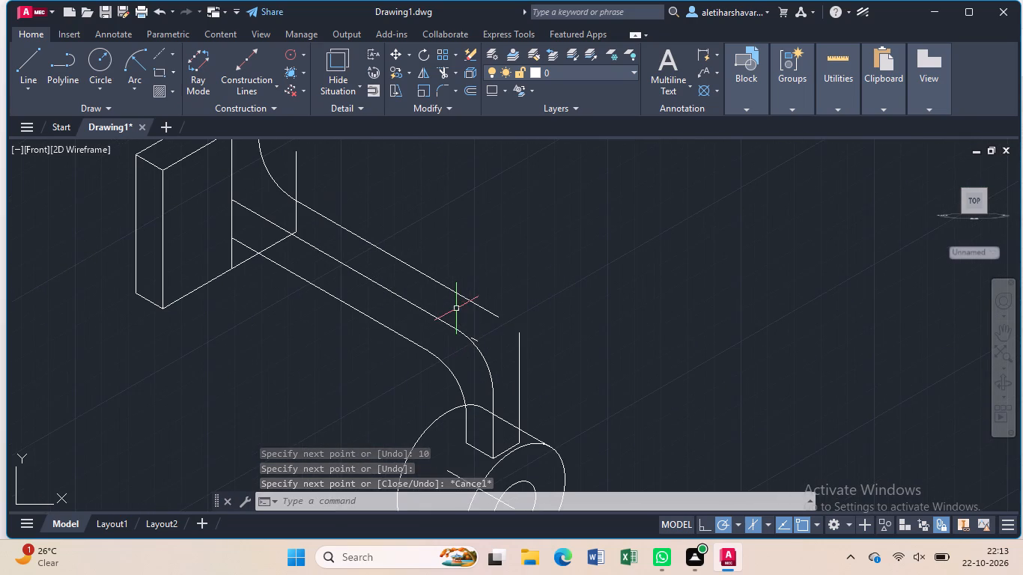
{"action": "left_click", "coordinate": [477, 338]}
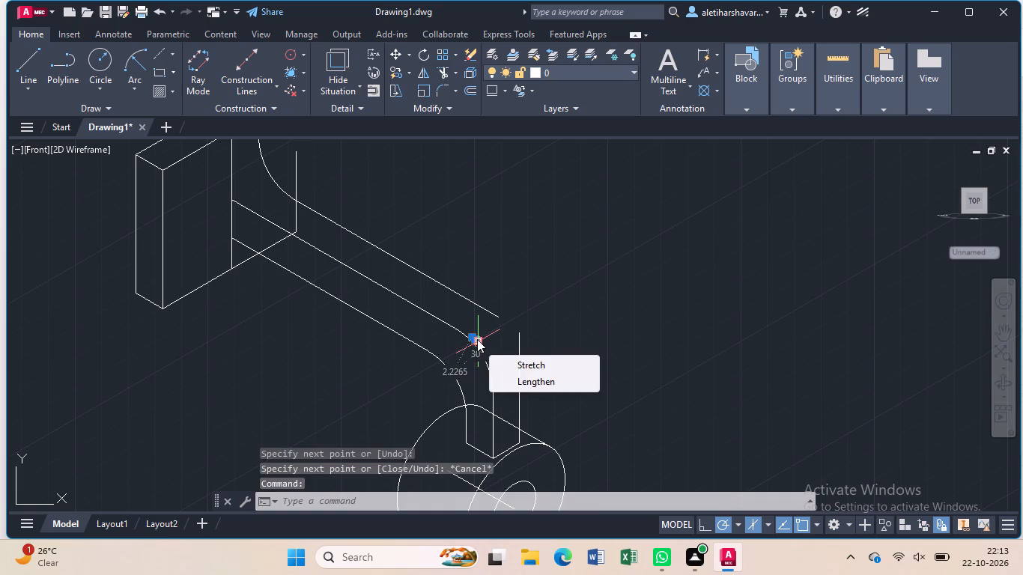
{"action": "key", "text": "Delete"}
{"action": "key", "text": "Delete"}
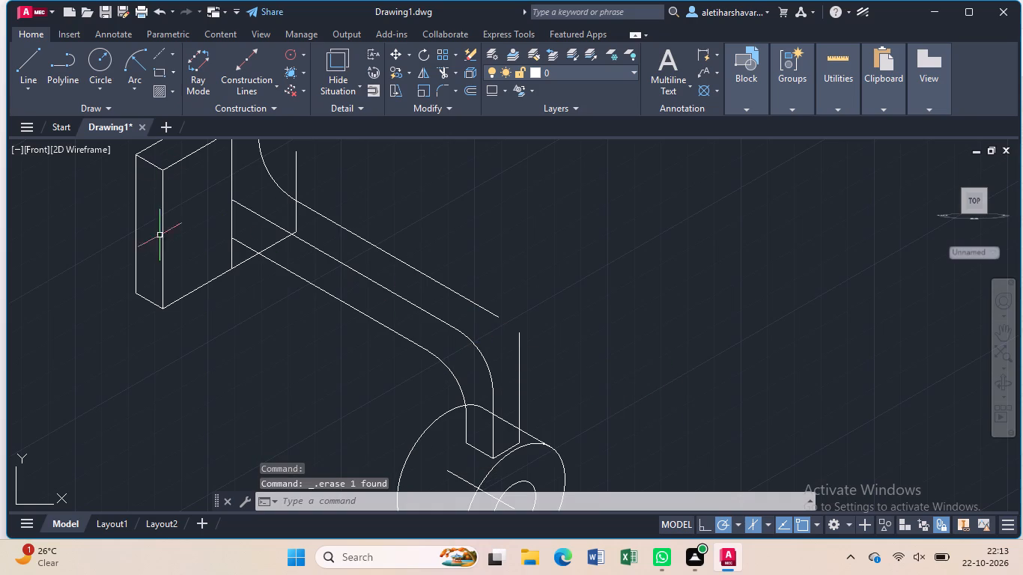
Fillet the upper arm edge and the new rear vertical with radius 25, without placing a radius dimension.
{"action": "key", "text": "f"}
{"action": "key", "text": "Return"}
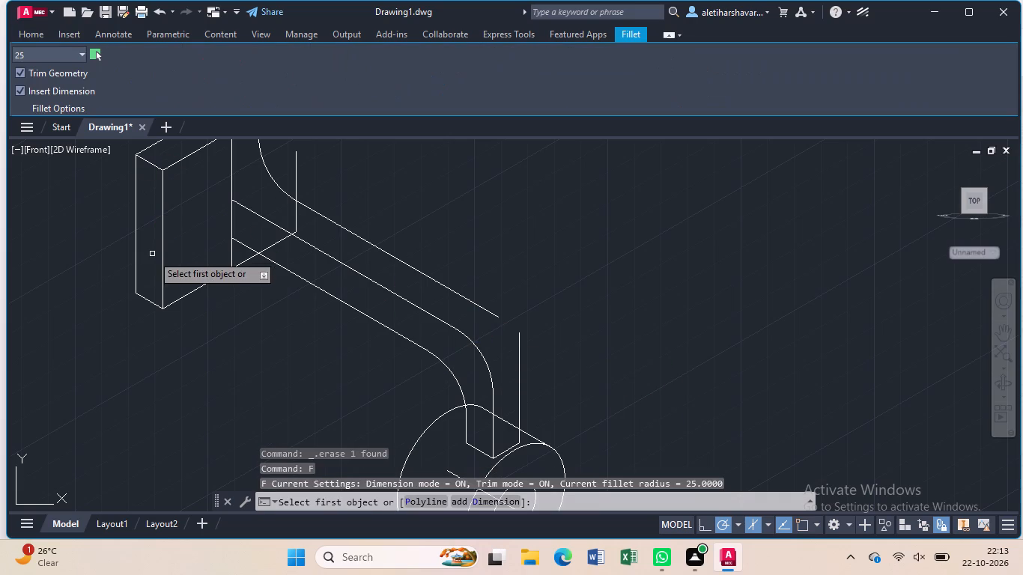
{"action": "left_click", "coordinate": [473, 304]}
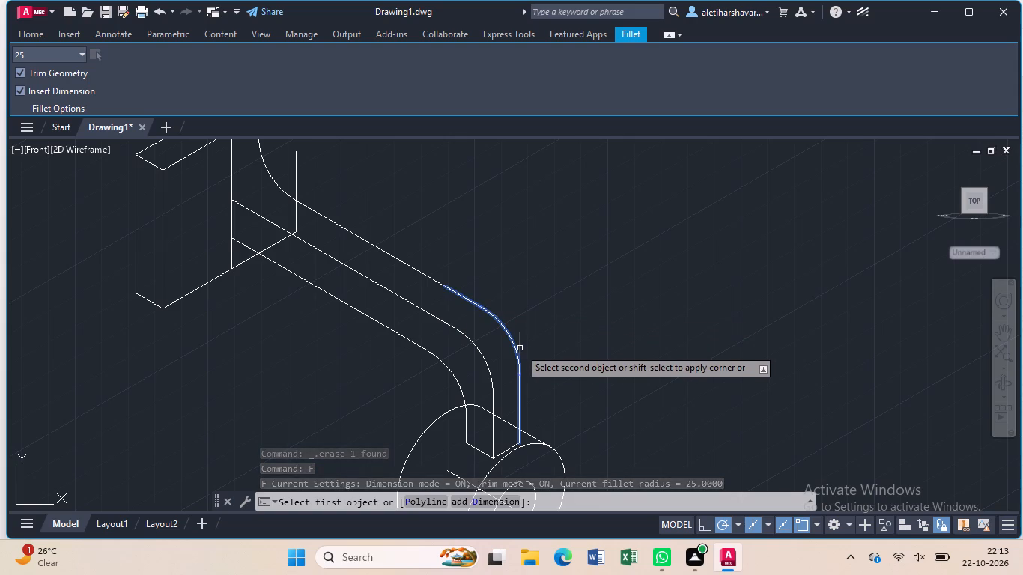
{"action": "left_click", "coordinate": [520, 350]}
{"action": "key", "text": "Escape"}
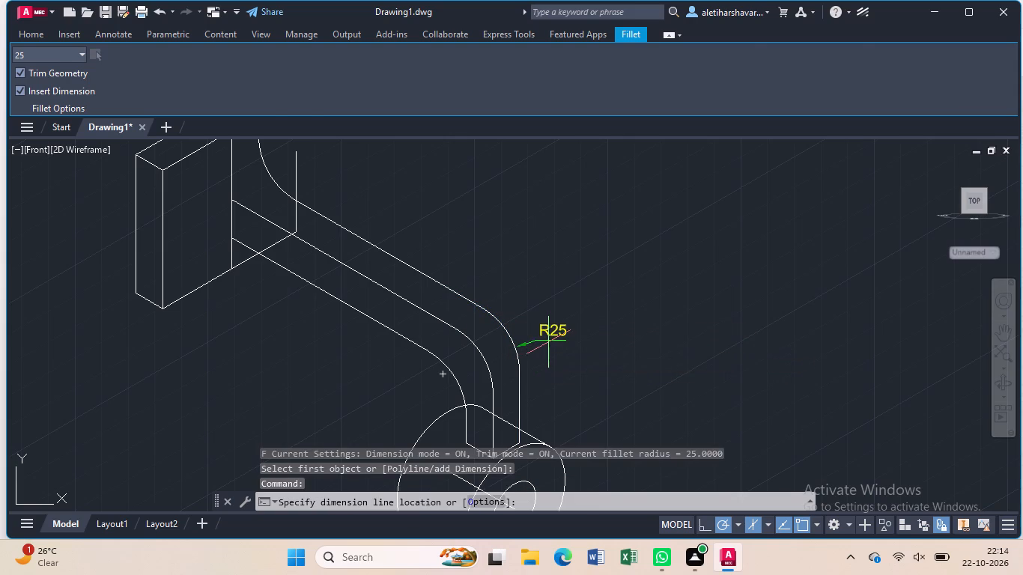
Extend the plate's broken outer vertical edge to close the gap above the arm.
{"action": "scroll", "coordinate": [519, 351], "scroll_direction": "down", "scroll_amount": 1}
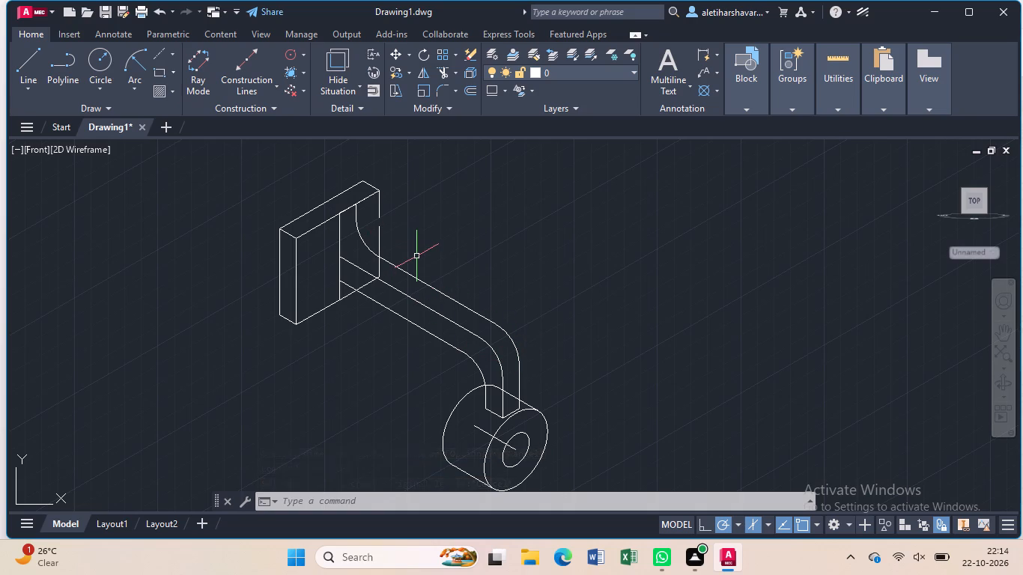
{"action": "type", "text": "ex"}
{"action": "key", "text": "Return"}
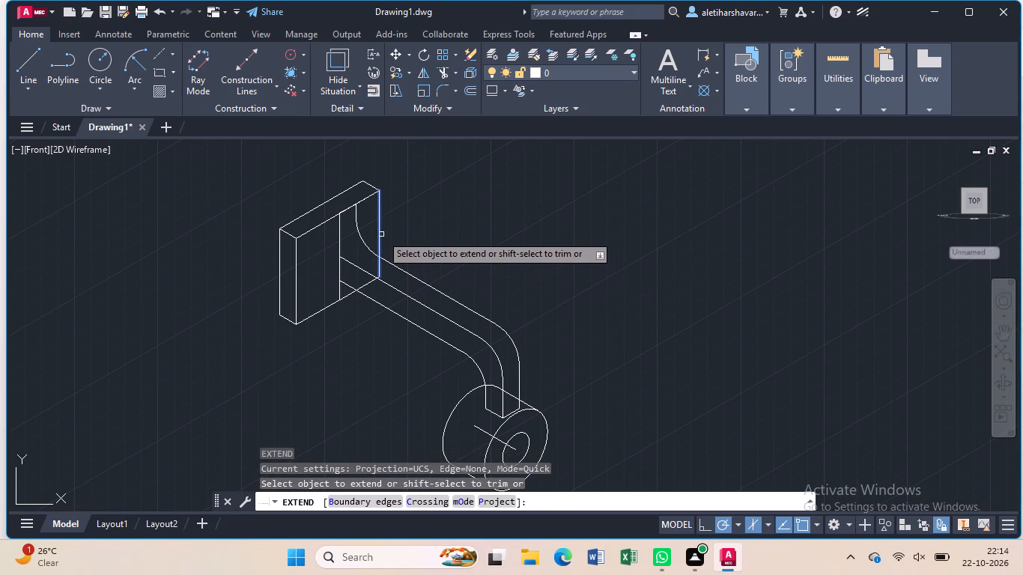
{"action": "left_click", "coordinate": [380, 231]}
{"action": "key", "text": "Escape"}
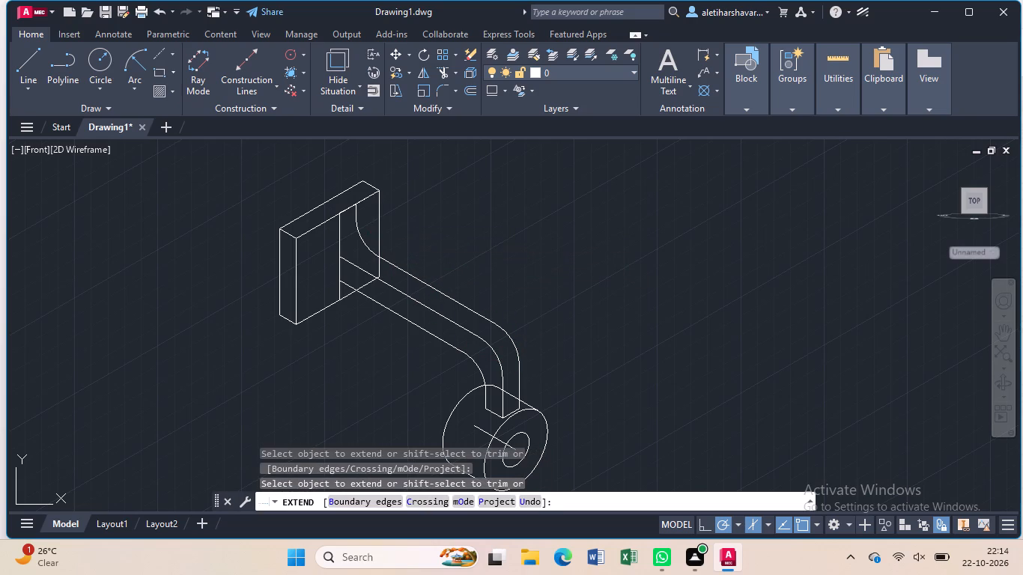
Draw a line from the plate's lower outer corner, 86 at 330° parallel to the arm, and about 24 straight down to the eye.
{"action": "key", "text": "l"}
{"action": "key", "text": "Return"}
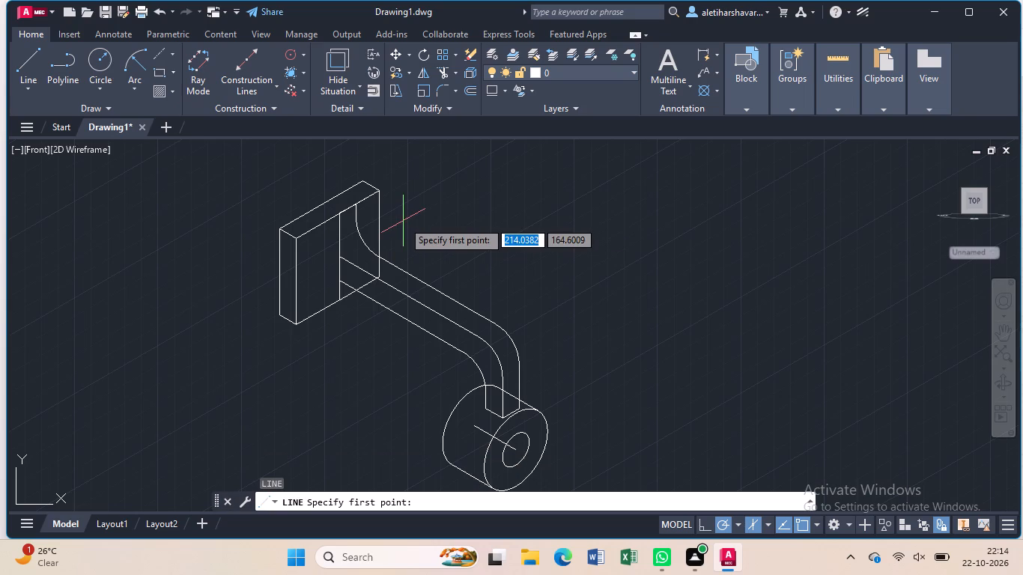
{"action": "left_click", "coordinate": [382, 276]}
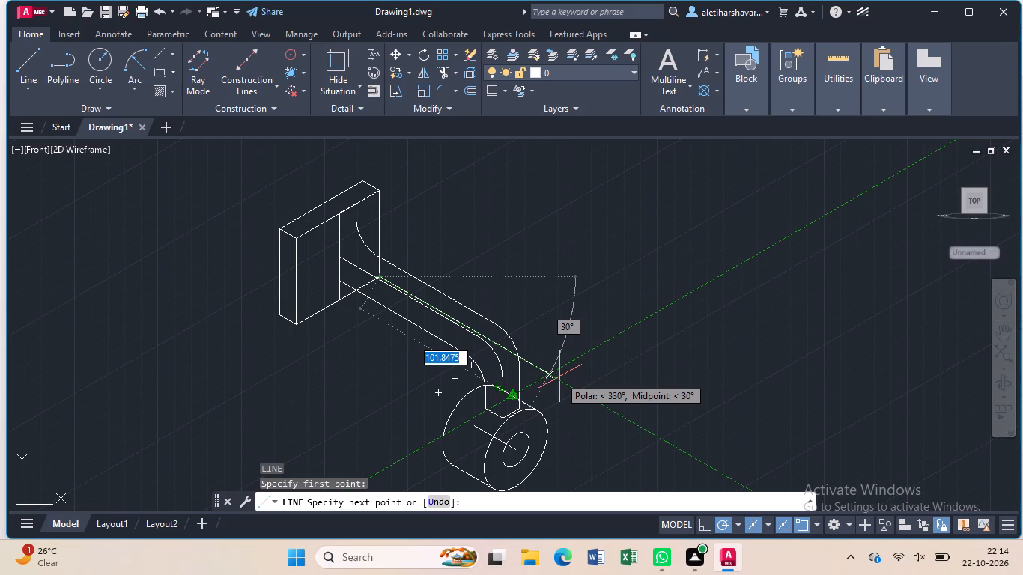
{"action": "type", "text": "86"}
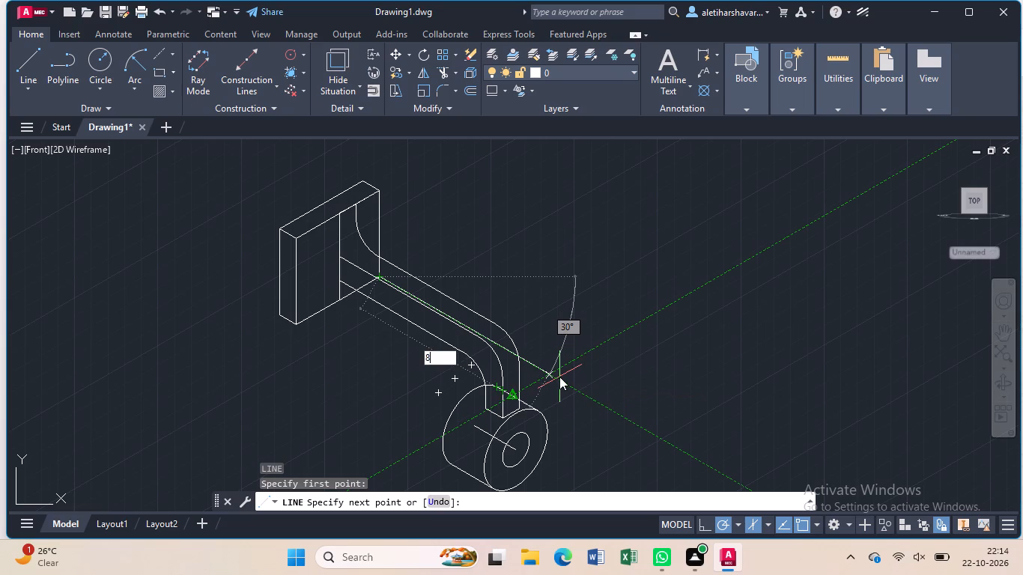
{"action": "key", "text": "Return"}
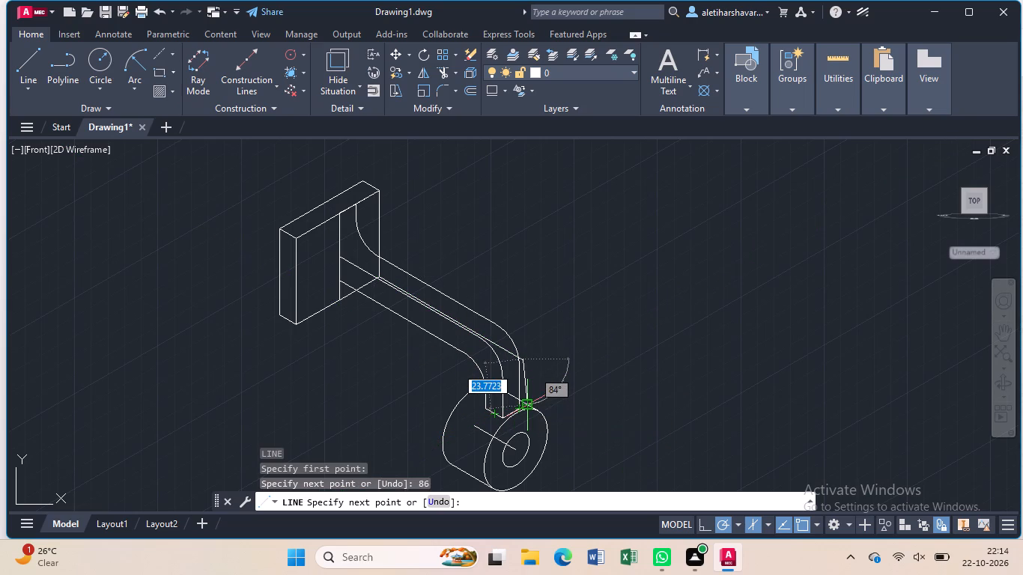
{"action": "scroll", "coordinate": [520, 405], "scroll_direction": "up", "scroll_amount": 2}
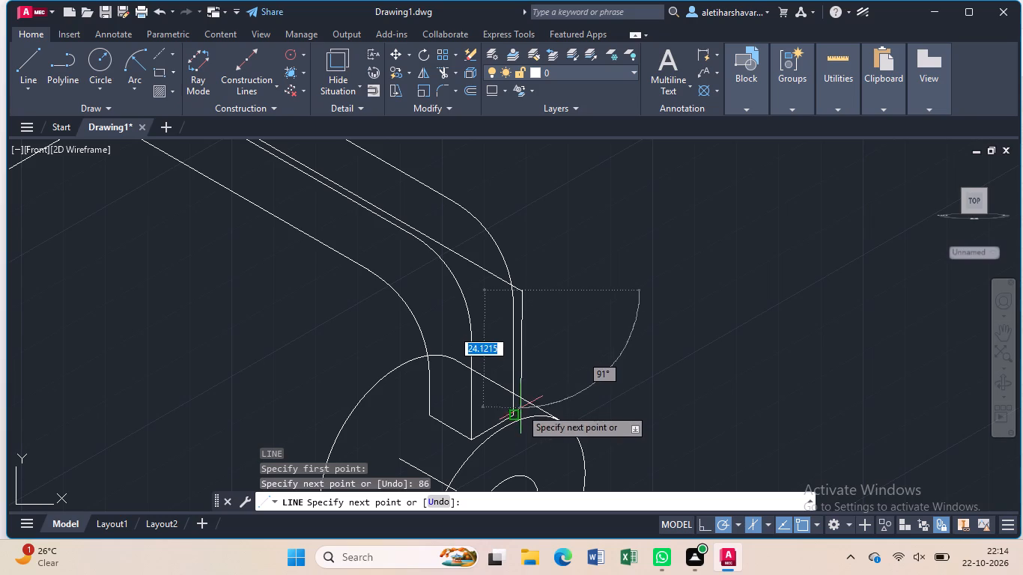
{"action": "left_click", "coordinate": [521, 411]}
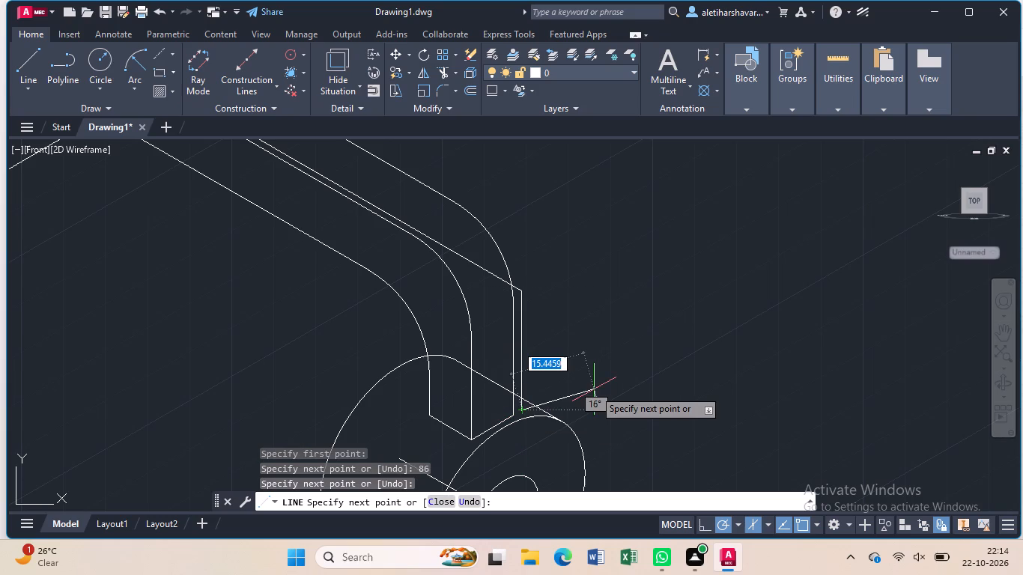
{"action": "key", "text": "Escape"}
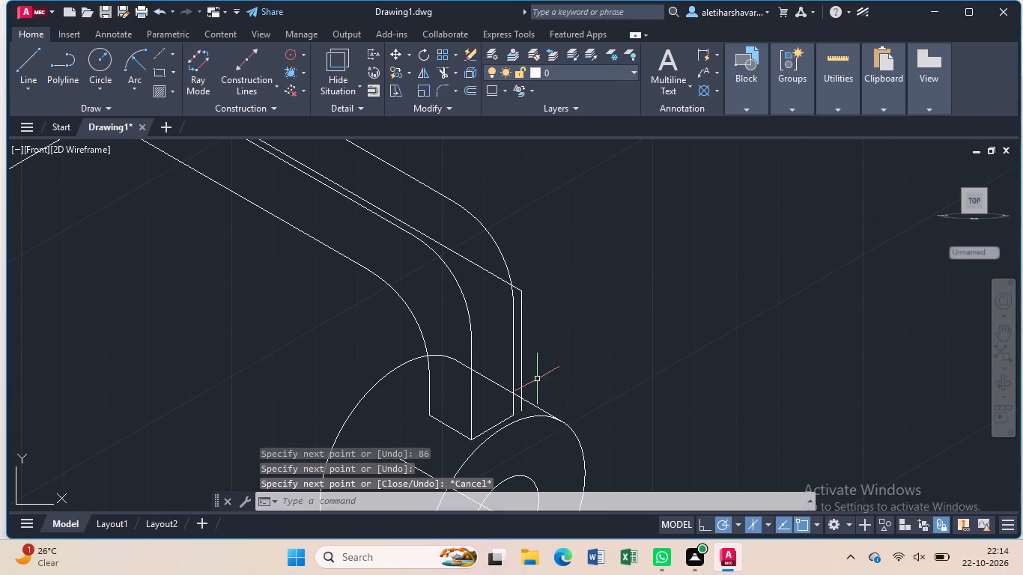
Fillet the new 86 line and its vertical with radius 10, without placing a radius dimension.
{"action": "key", "text": "f"}
{"action": "key", "text": "Return"}
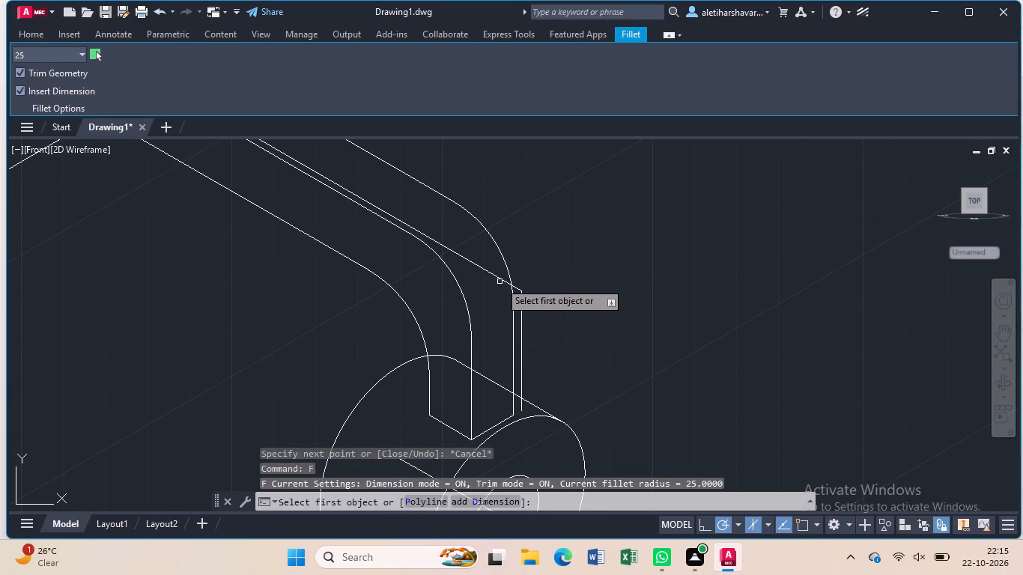
{"action": "left_click", "coordinate": [500, 279]}
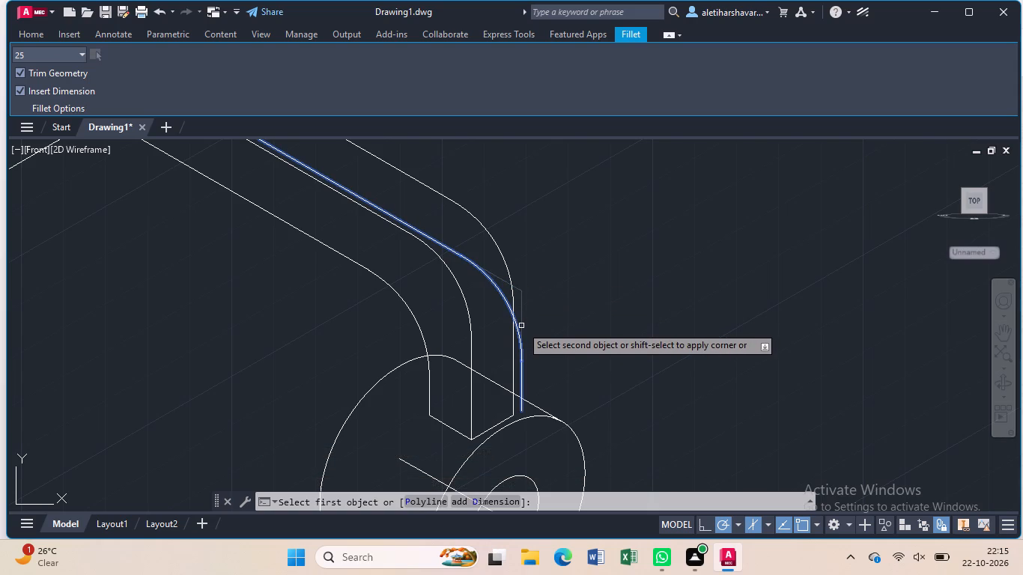
{"action": "left_click", "coordinate": [49, 47]}
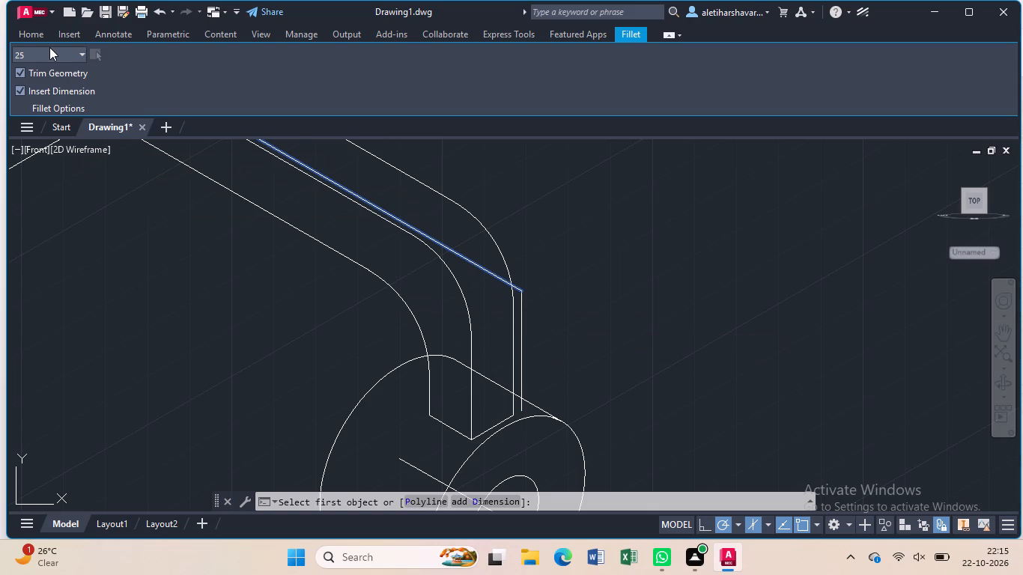
{"action": "key", "text": "BackSpace"}
{"action": "type", "text": "10"}
{"action": "key", "text": "Return"}
{"action": "left_click", "coordinate": [523, 324]}
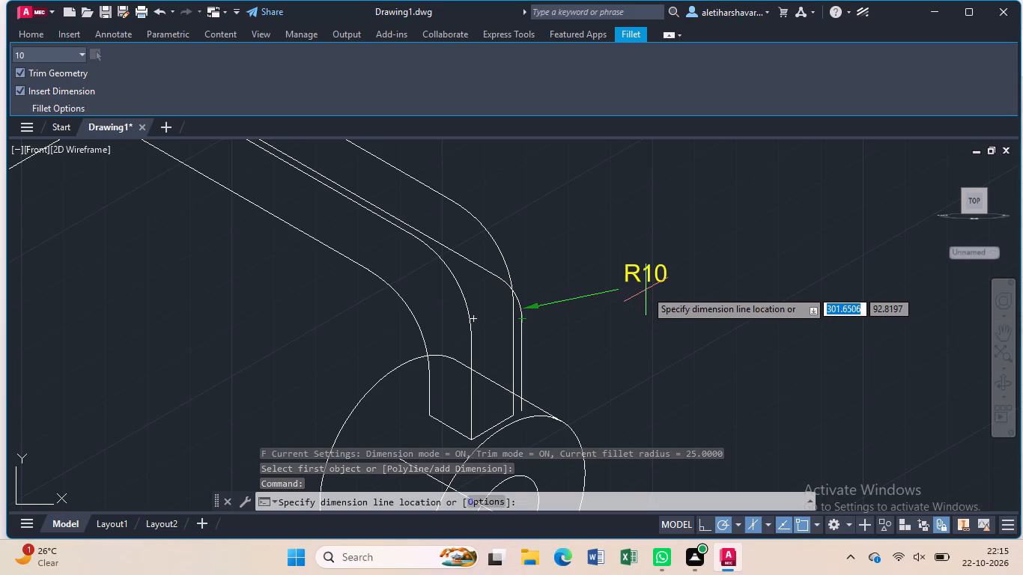
{"action": "key", "text": "Escape"}
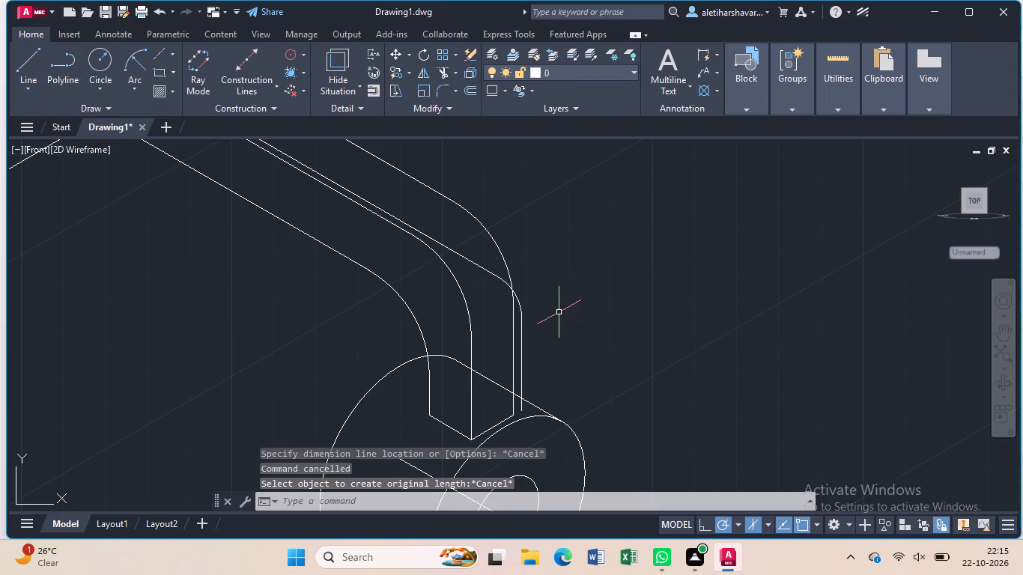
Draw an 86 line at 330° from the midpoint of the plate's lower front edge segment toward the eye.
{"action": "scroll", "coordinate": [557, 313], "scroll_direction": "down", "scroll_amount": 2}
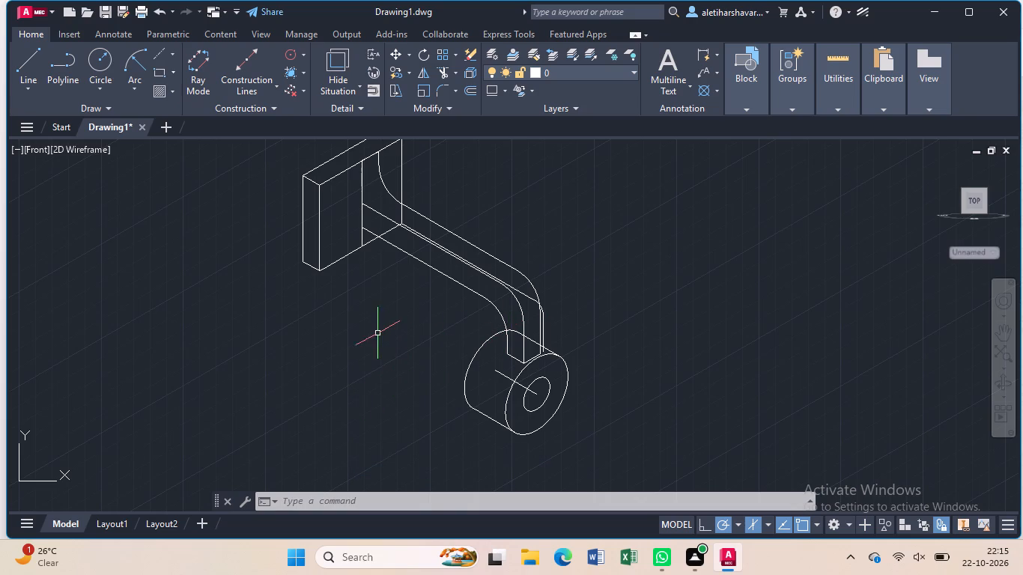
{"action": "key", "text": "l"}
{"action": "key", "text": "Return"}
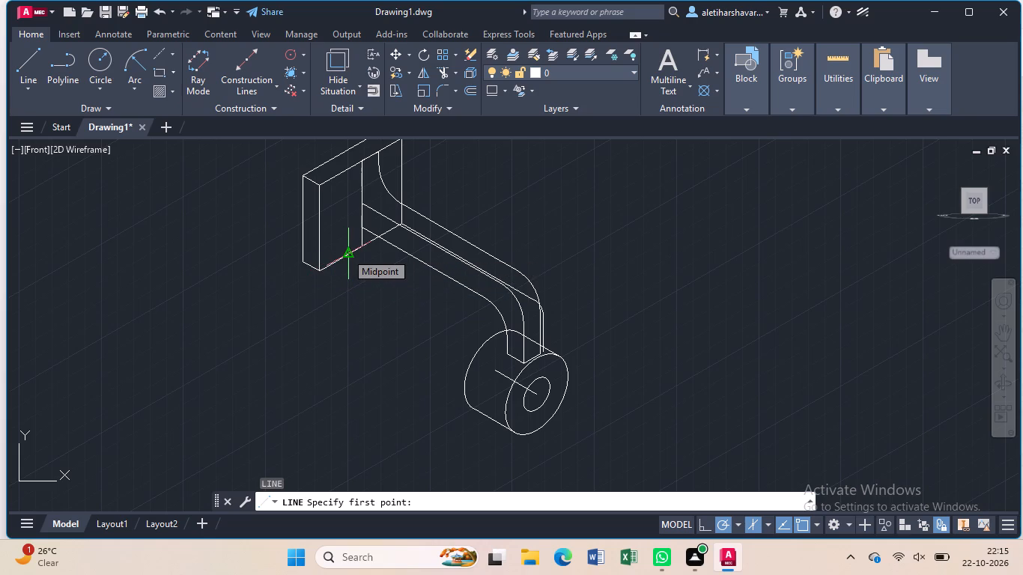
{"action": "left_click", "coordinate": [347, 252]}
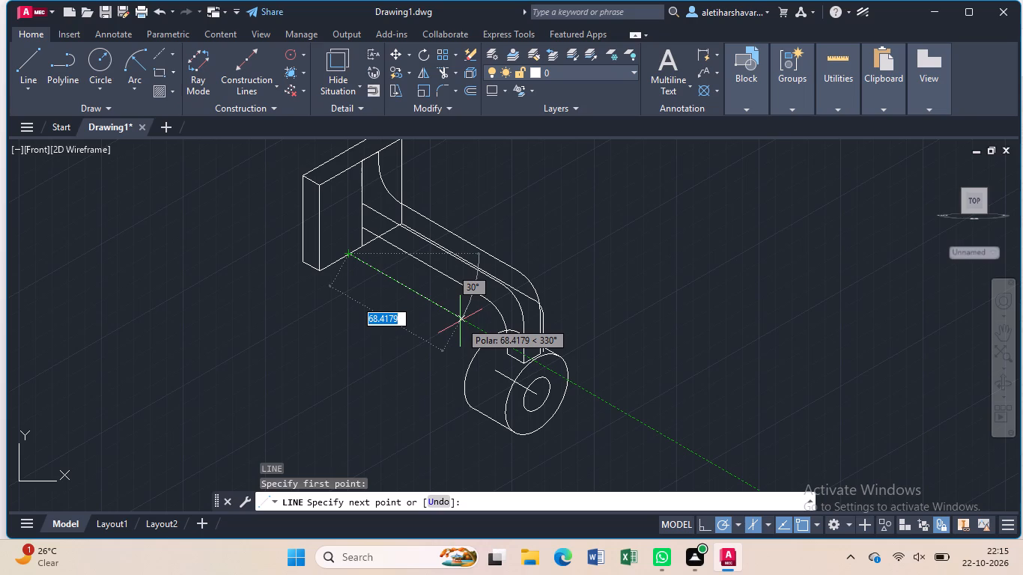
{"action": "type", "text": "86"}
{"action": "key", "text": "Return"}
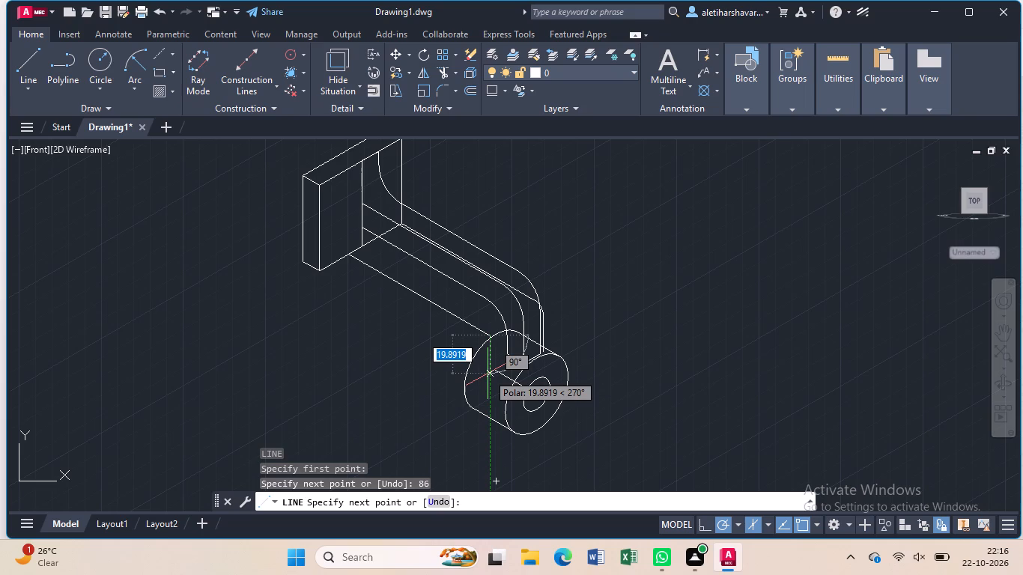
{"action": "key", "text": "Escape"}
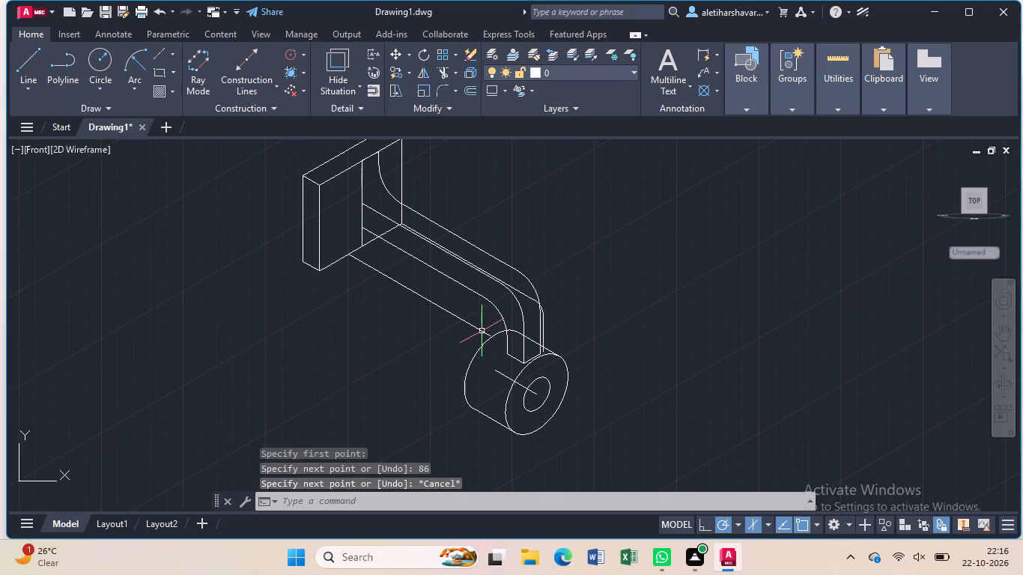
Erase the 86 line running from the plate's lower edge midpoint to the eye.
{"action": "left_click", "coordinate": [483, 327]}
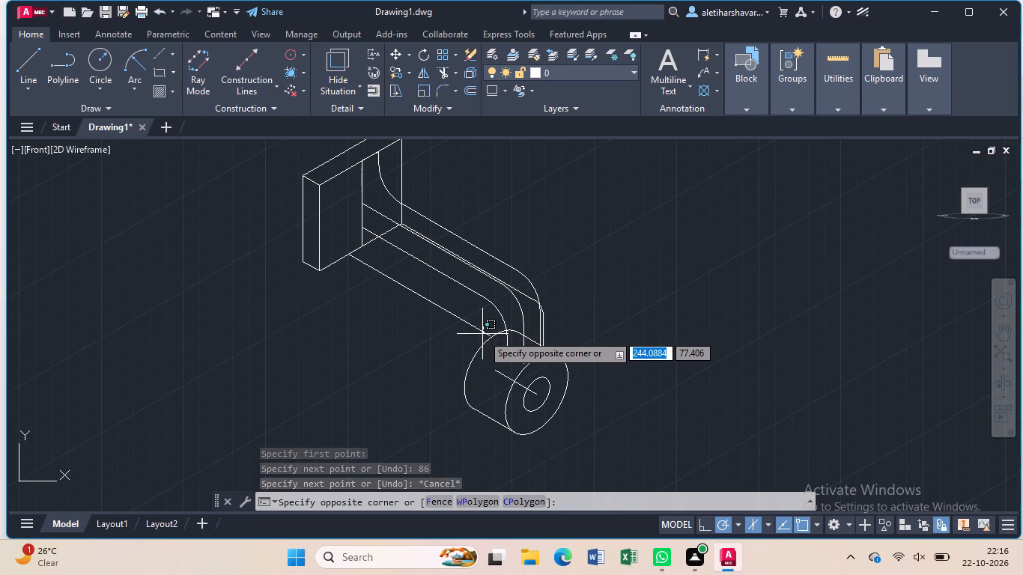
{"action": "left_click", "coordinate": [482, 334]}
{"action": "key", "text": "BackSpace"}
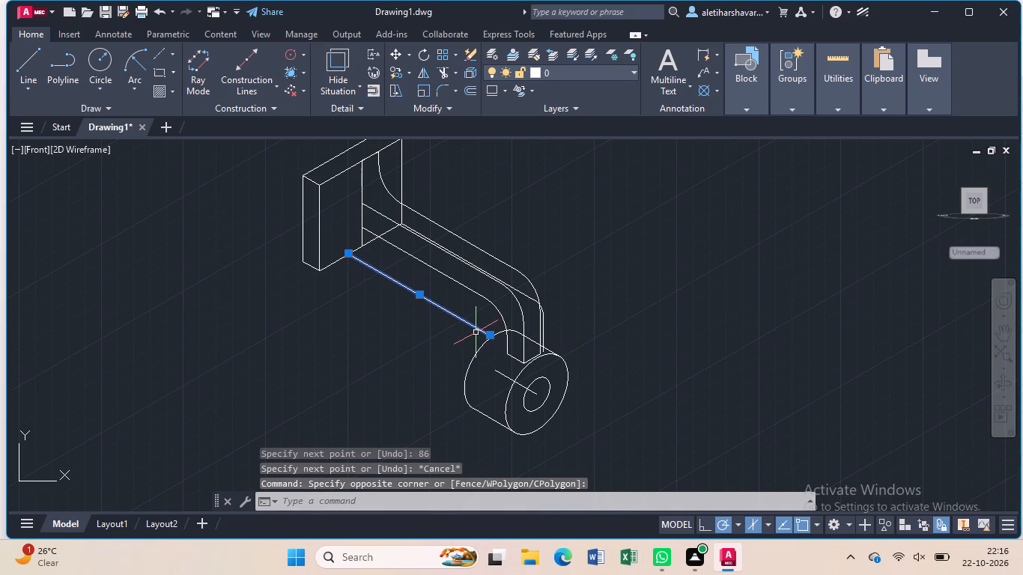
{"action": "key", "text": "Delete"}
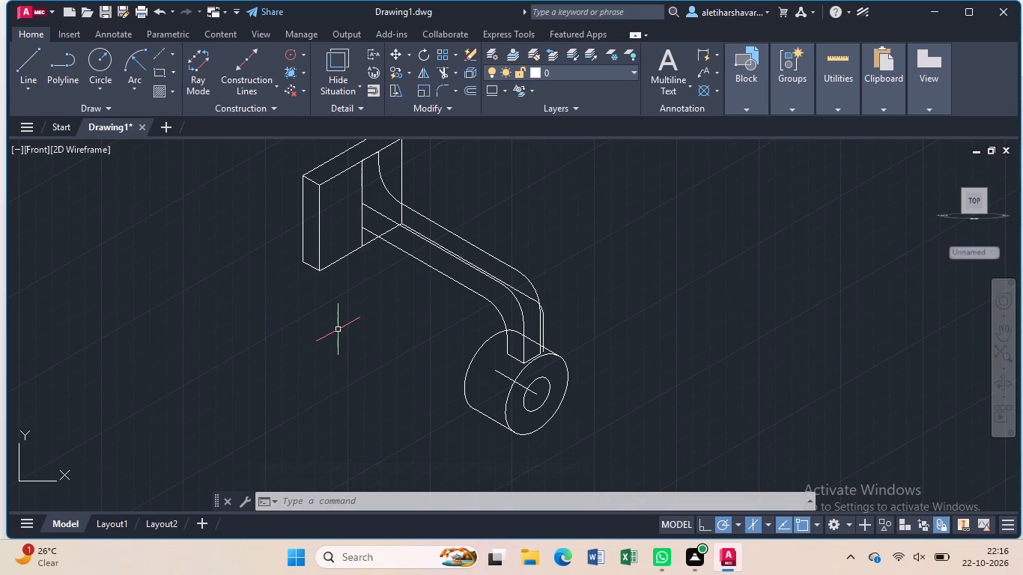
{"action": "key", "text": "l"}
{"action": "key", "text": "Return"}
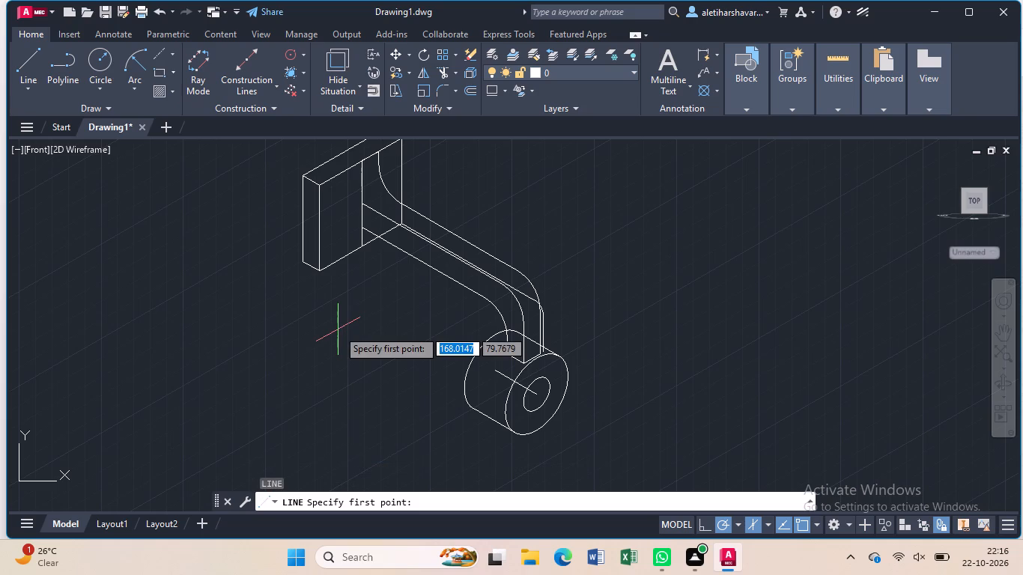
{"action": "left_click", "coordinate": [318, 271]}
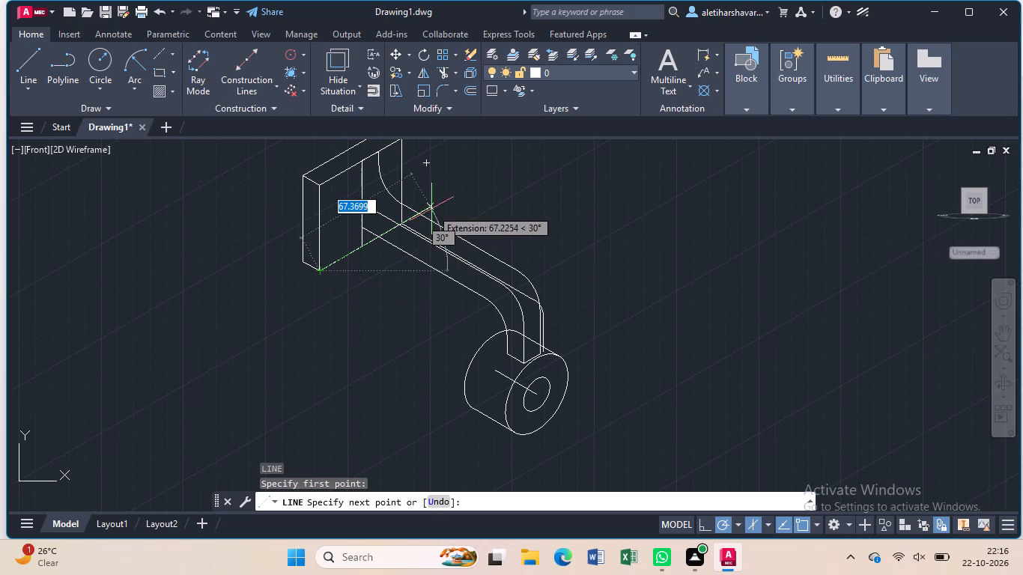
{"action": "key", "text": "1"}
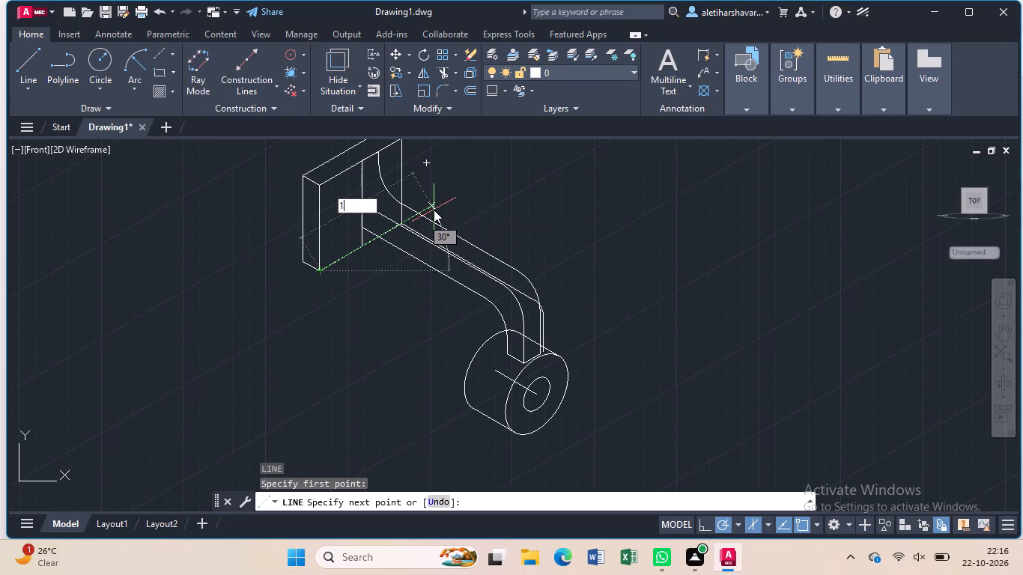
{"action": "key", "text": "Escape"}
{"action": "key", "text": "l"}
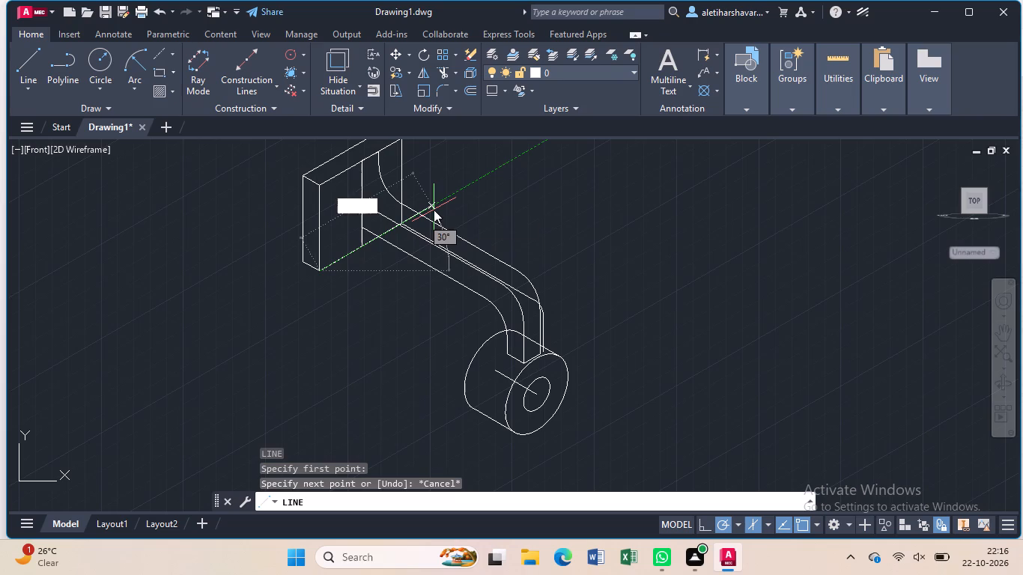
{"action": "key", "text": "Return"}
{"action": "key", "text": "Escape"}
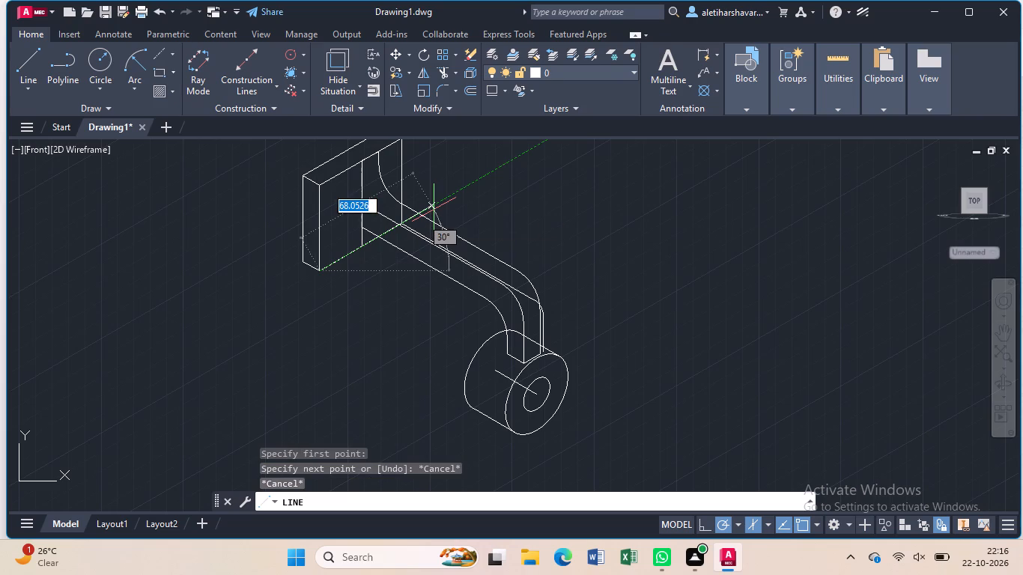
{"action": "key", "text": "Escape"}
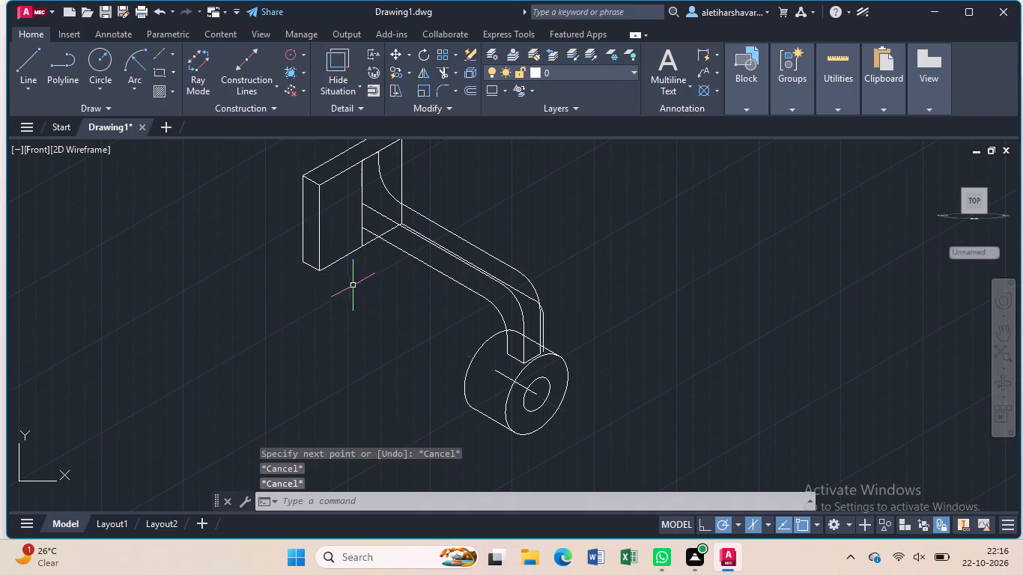
Draw lines from the lower end of the plate's vertical rib edge: 14 along the plate's lower front edge and 86 at 330°.
{"action": "key", "text": "l"}
{"action": "key", "text": "Return"}
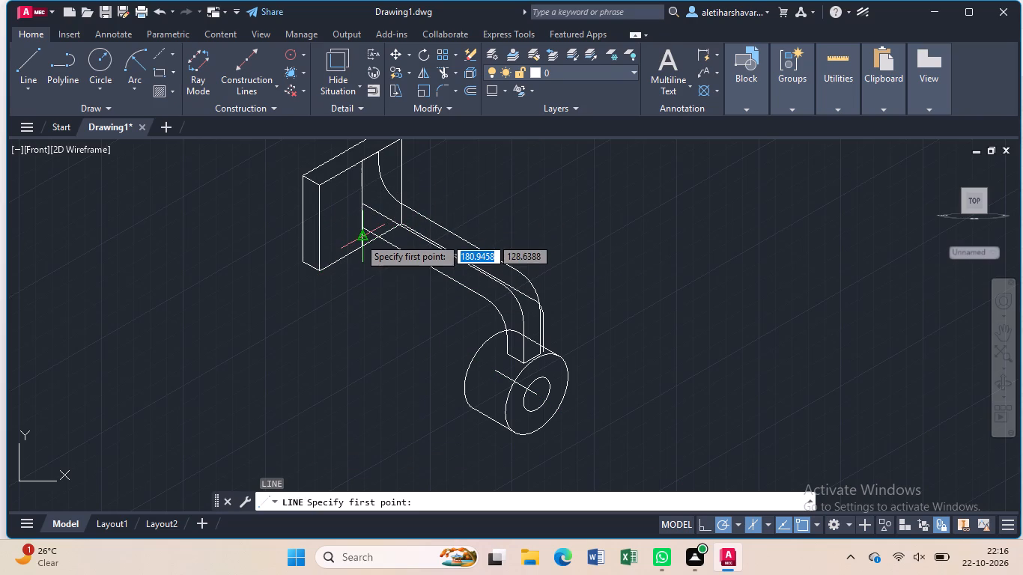
{"action": "left_click", "coordinate": [362, 247]}
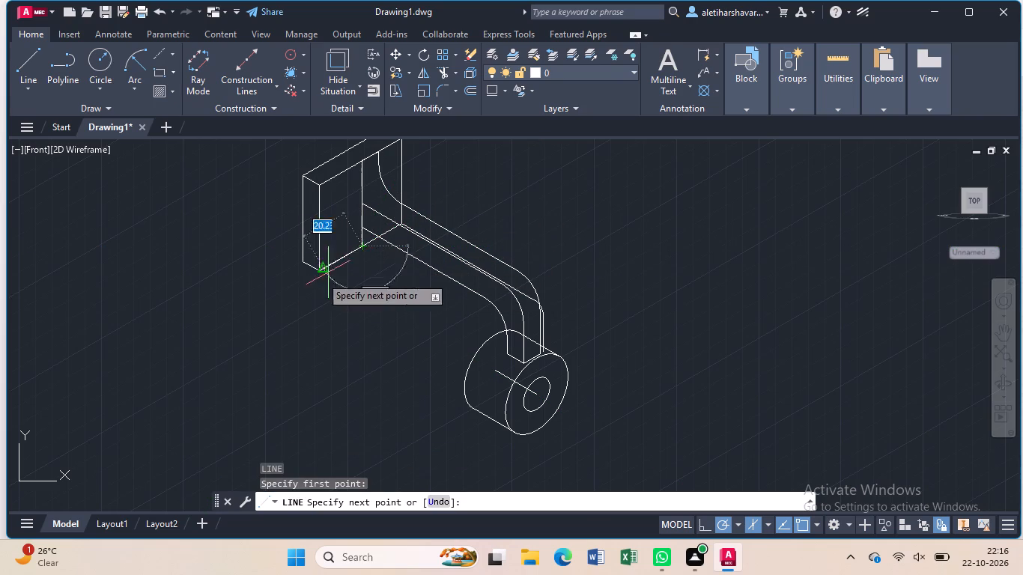
{"action": "type", "text": "14"}
{"action": "key", "text": "Return"}
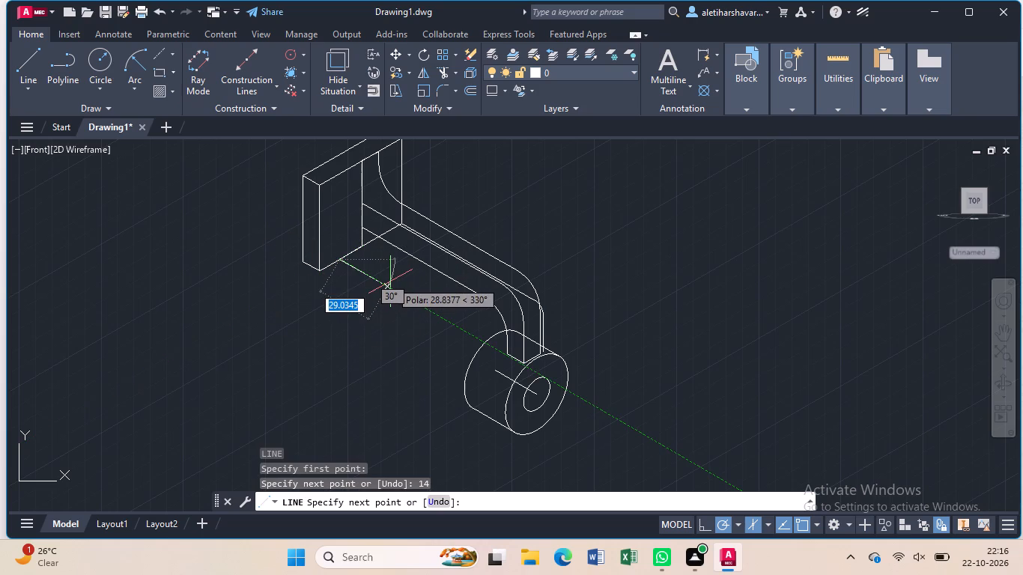
{"action": "type", "text": "86"}
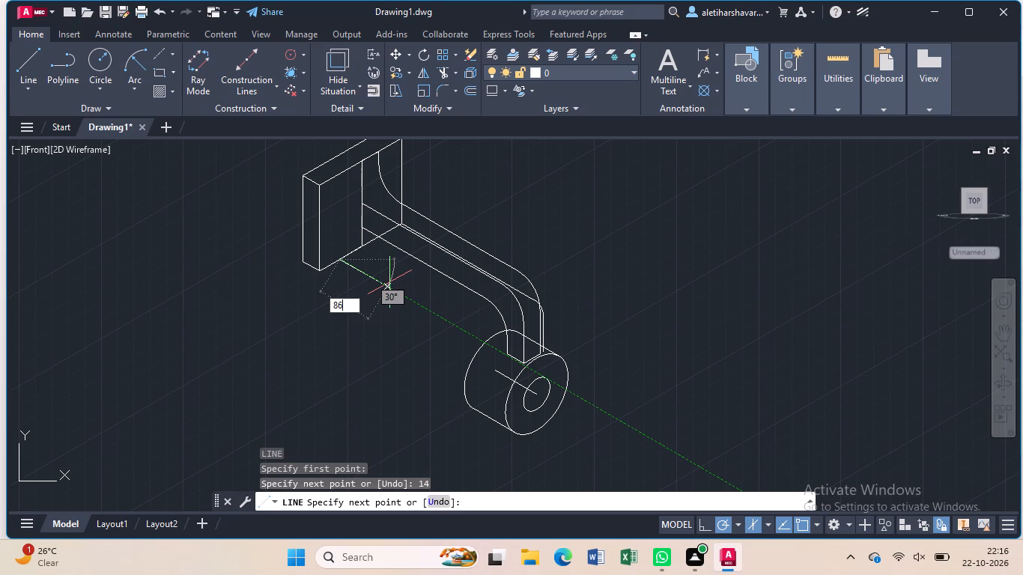
{"action": "key", "text": "Return"}
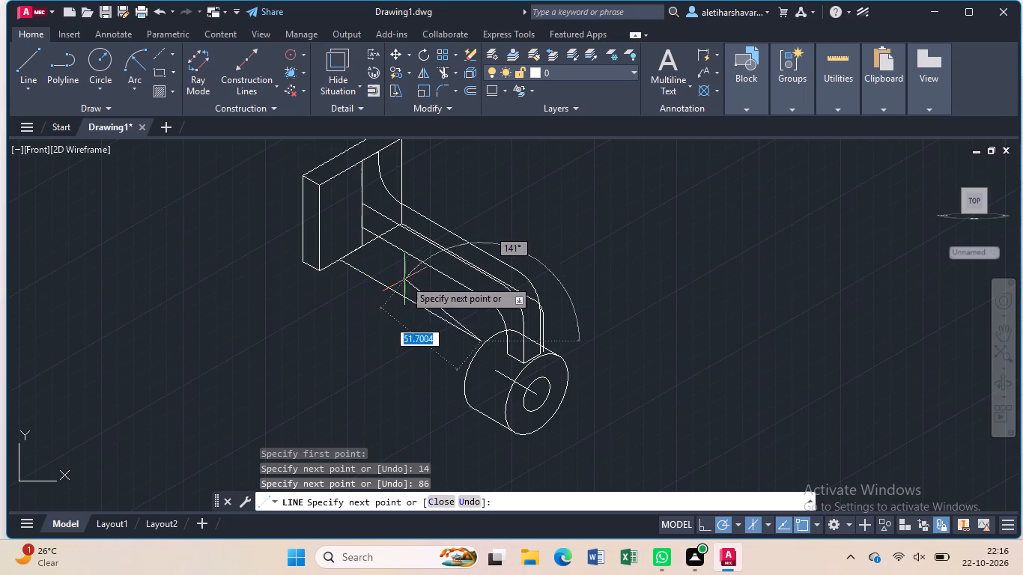
Continue the line chain about 20 straight down into the eye, 10 at 330°, and about 79 straight up across the arm.
{"action": "left_click", "coordinate": [485, 380]}
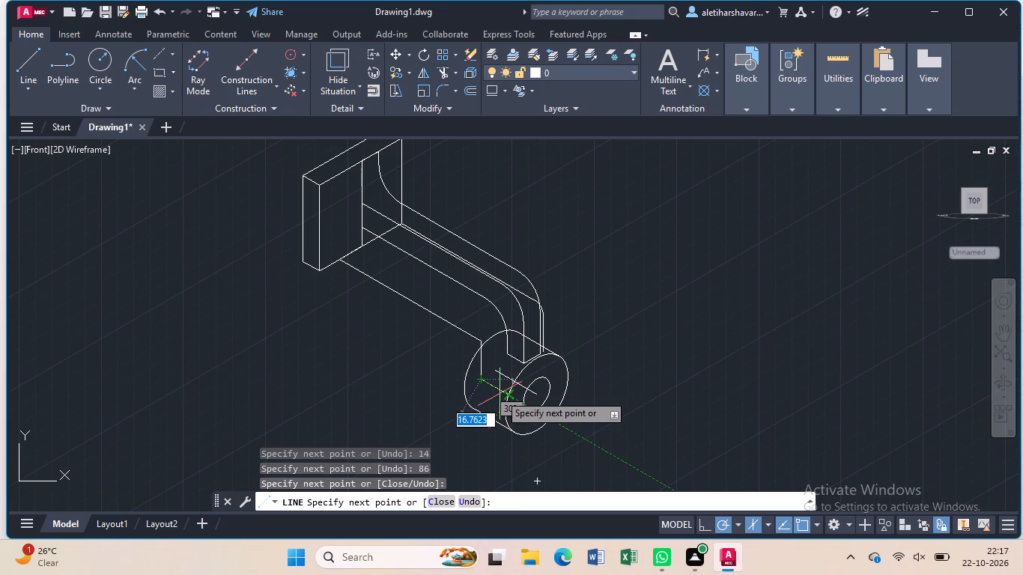
{"action": "key", "text": "1"}
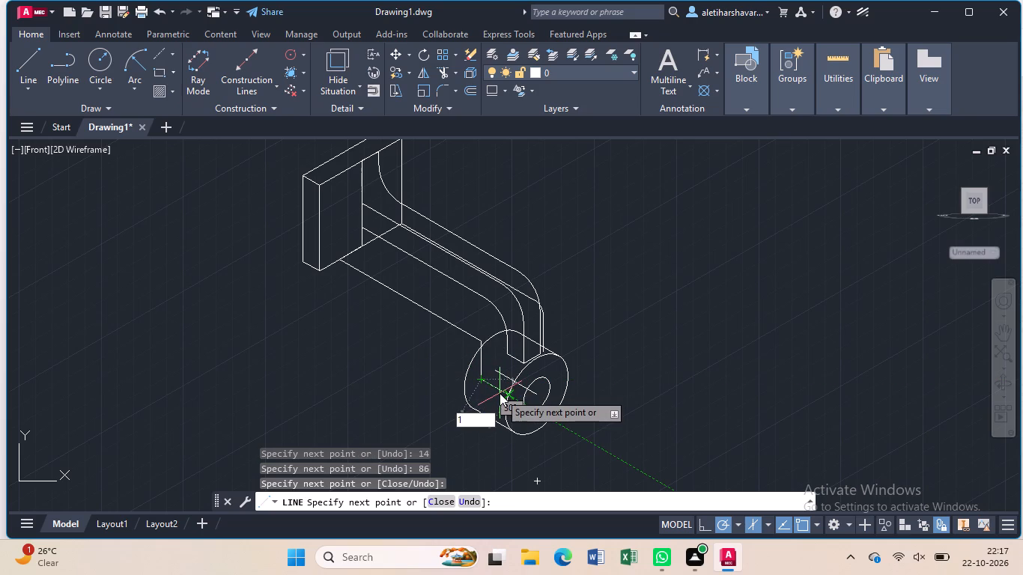
{"action": "key", "text": "0"}
{"action": "key", "text": "Return"}
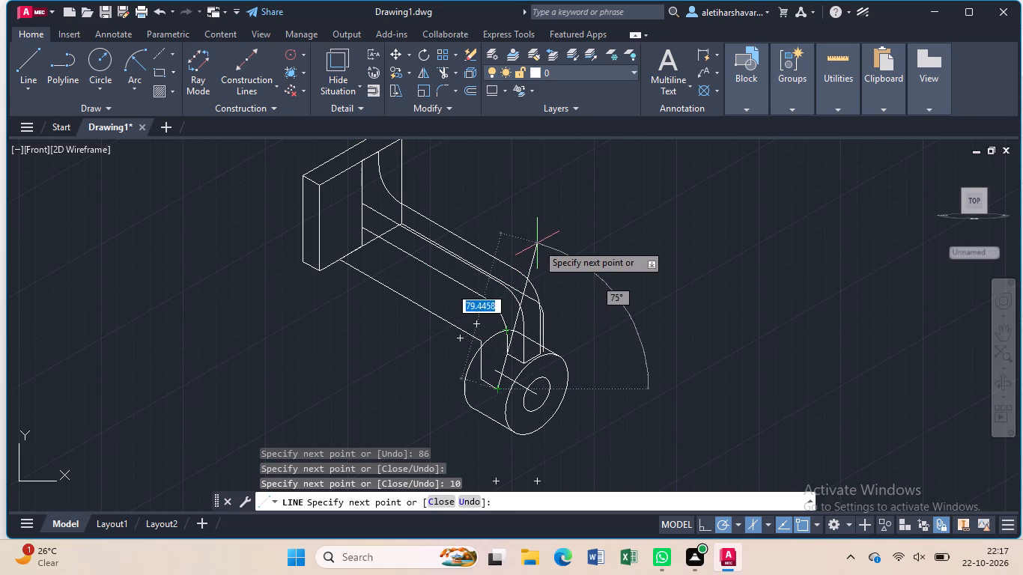
{"action": "left_click", "coordinate": [494, 239]}
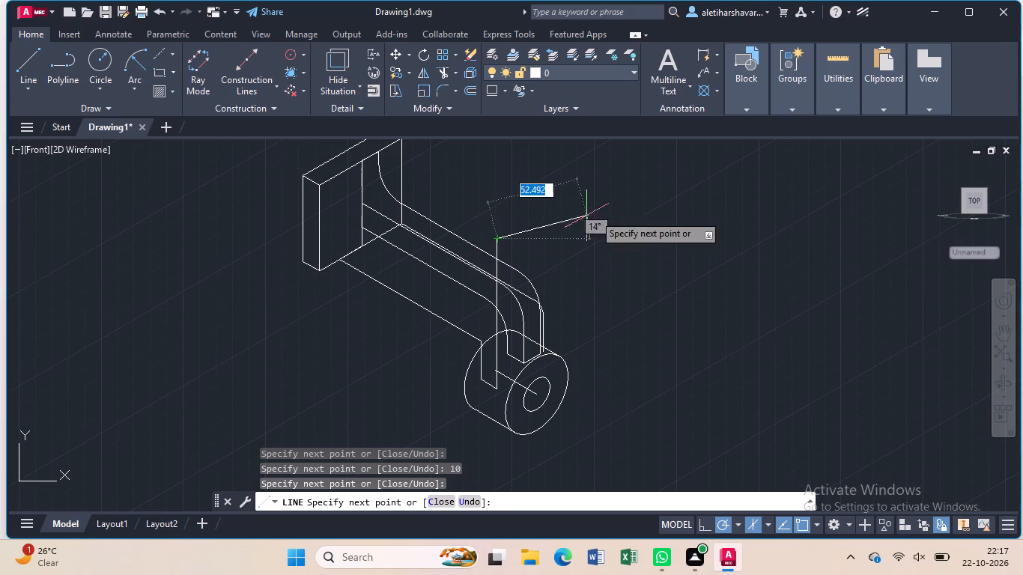
{"action": "key", "text": "Escape"}
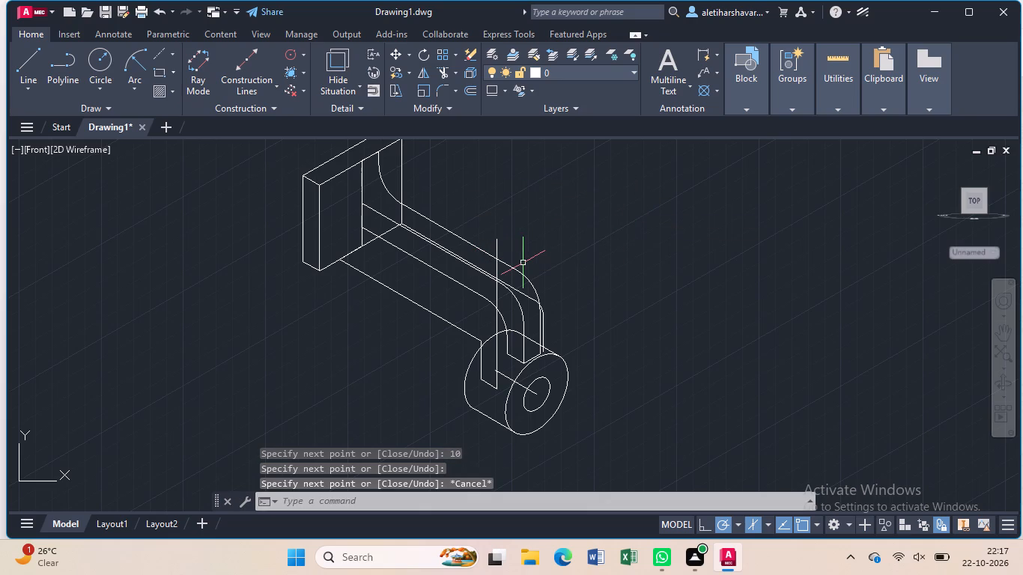
From the 86 line's start on the plate's lower edge, draw a line 10 straight up and about 152 at 330° past the eye.
{"action": "key", "text": "l"}
{"action": "key", "text": "Return"}
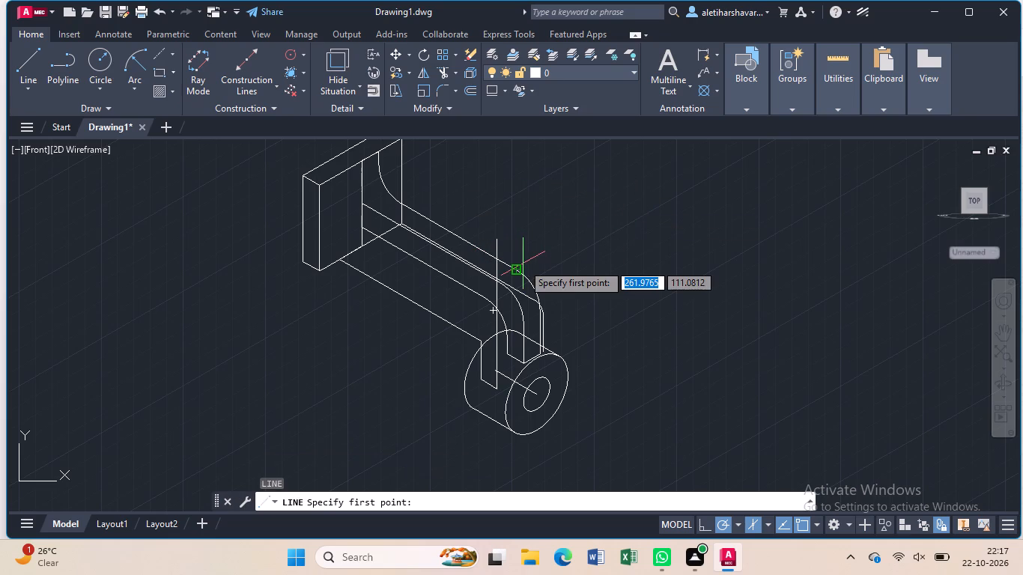
{"action": "left_click", "coordinate": [337, 258]}
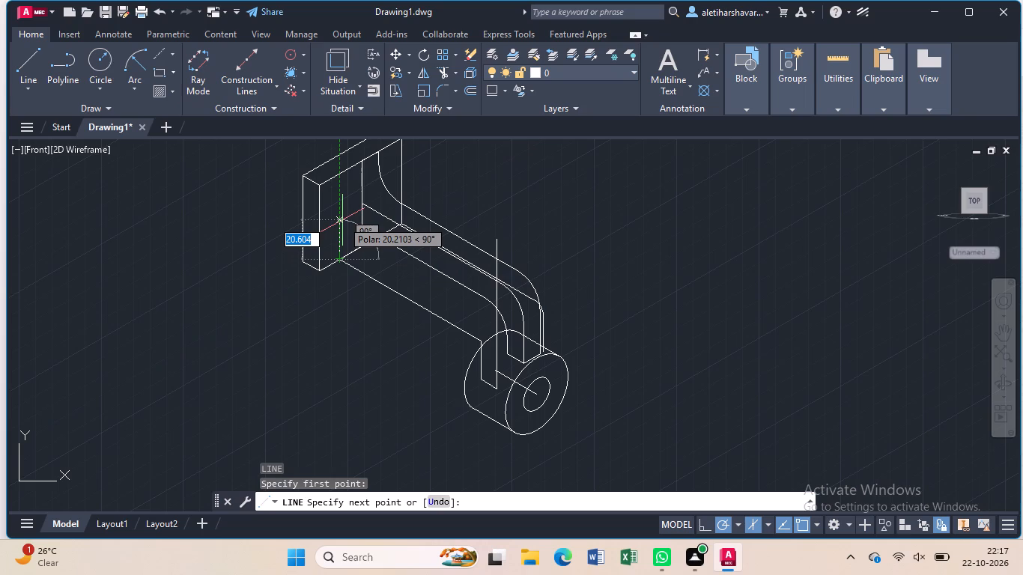
{"action": "key", "text": "1"}
{"action": "key", "text": "0"}
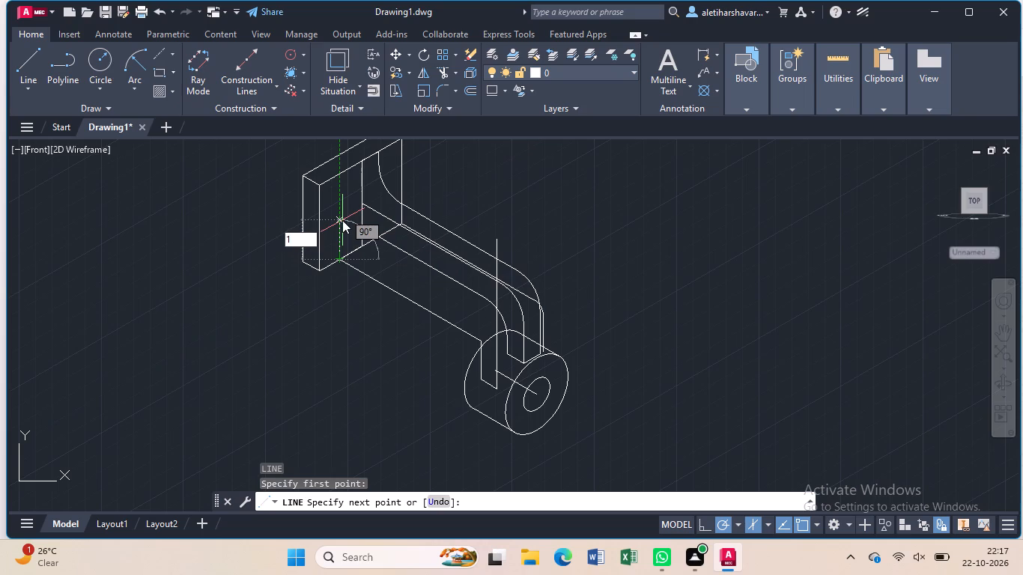
{"action": "key", "text": "Return"}
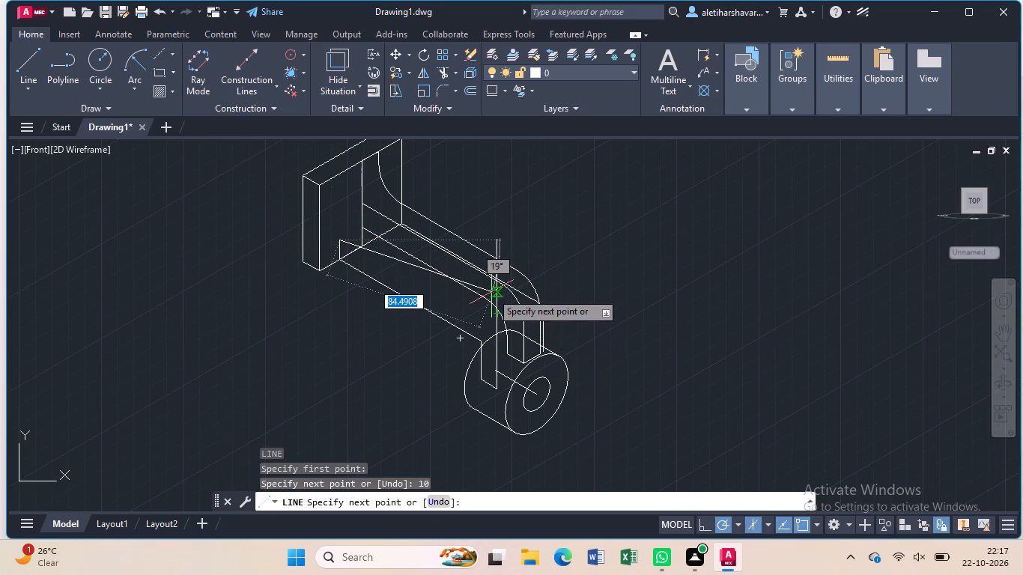
{"action": "left_click", "coordinate": [592, 380]}
{"action": "key", "text": "Escape"}
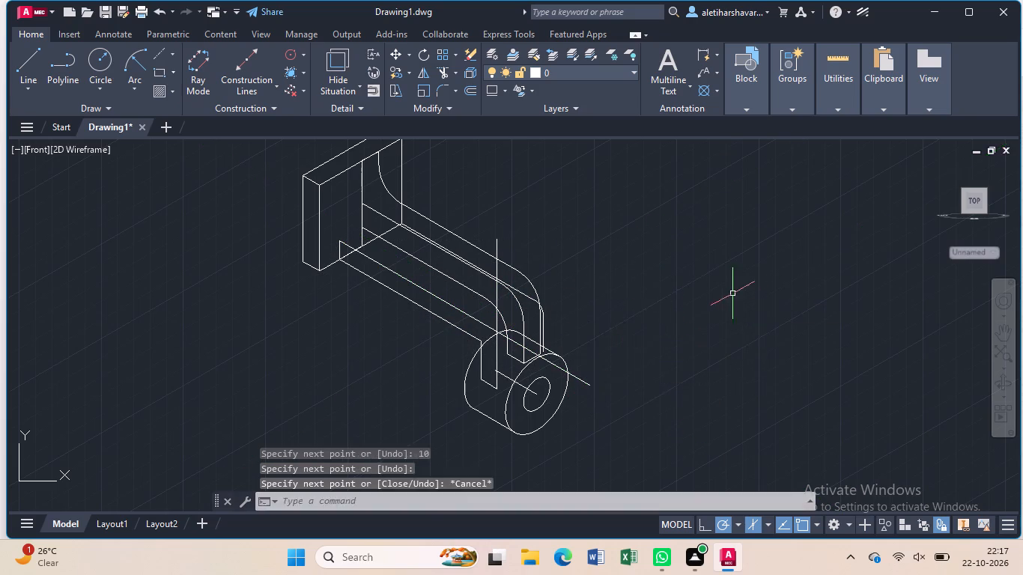
Trim the long vertical and the long 330° line beyond their crossing above the eye, and erase the two leftover pieces.
{"action": "type", "text": "tr"}
{"action": "key", "text": "Return"}
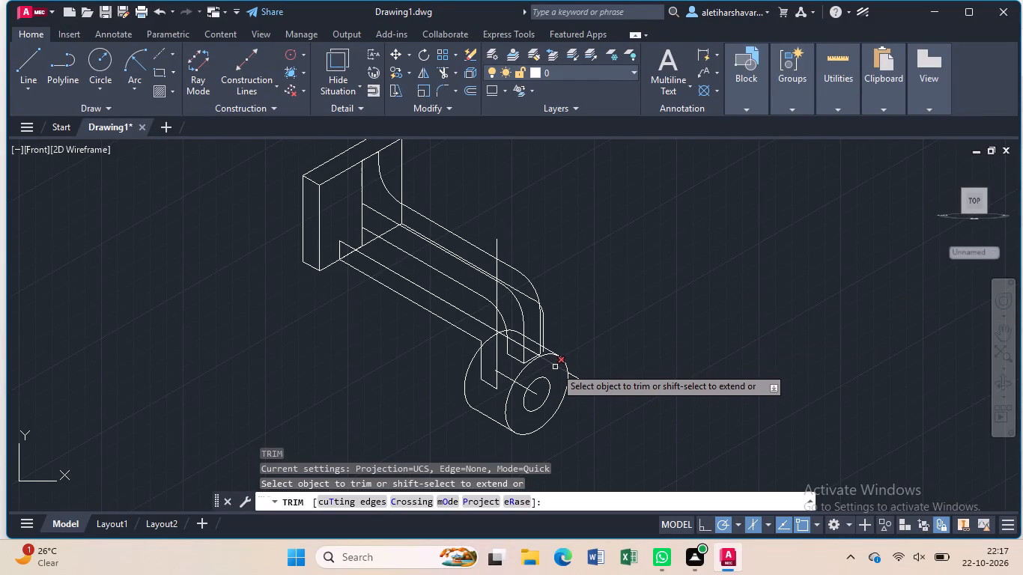
{"action": "left_click", "coordinate": [502, 336]}
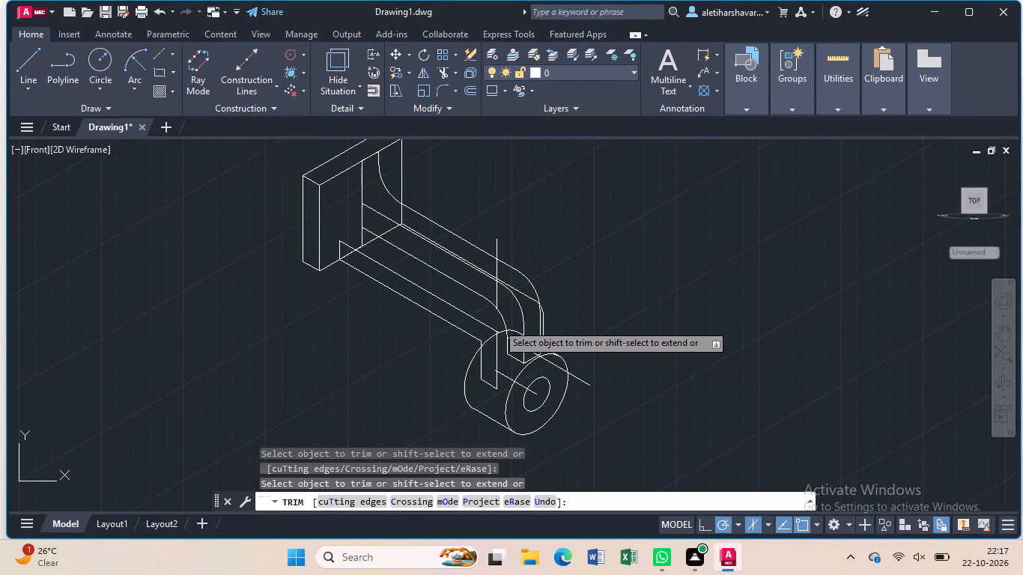
{"action": "left_click", "coordinate": [497, 323]}
{"action": "key", "text": "Escape"}
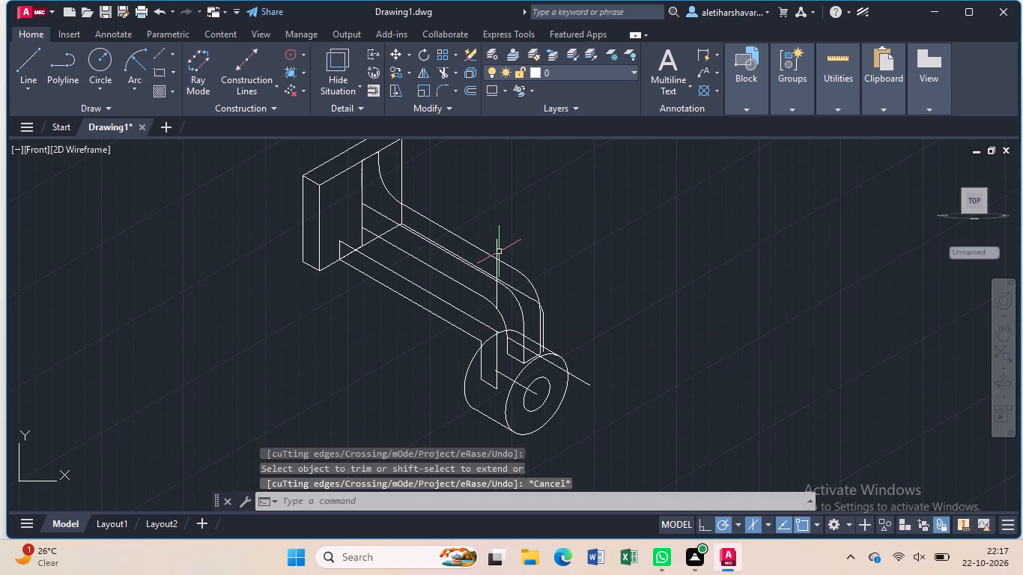
{"action": "left_click", "coordinate": [498, 246]}
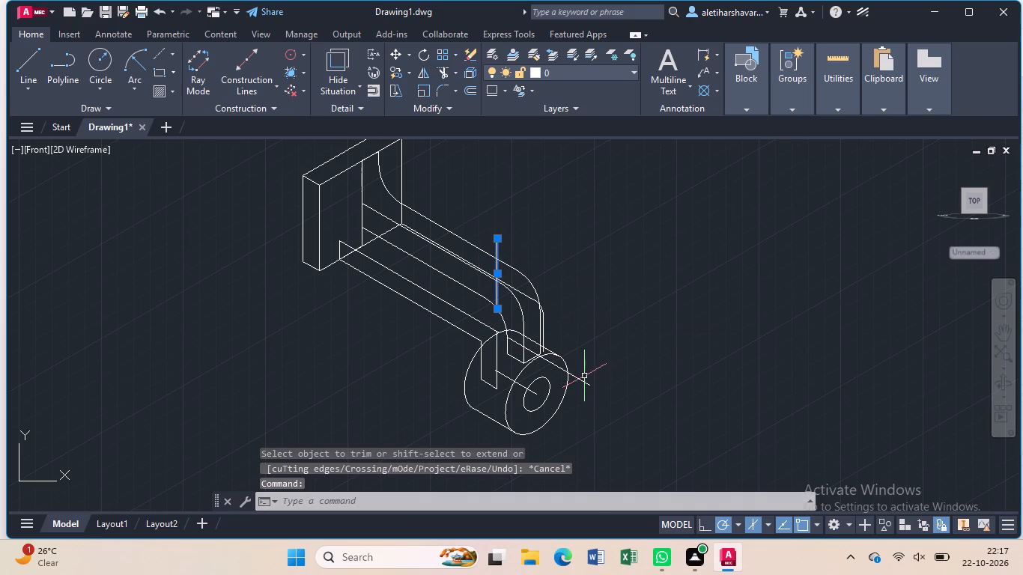
{"action": "left_click", "coordinate": [585, 382]}
{"action": "key", "text": "Delete"}
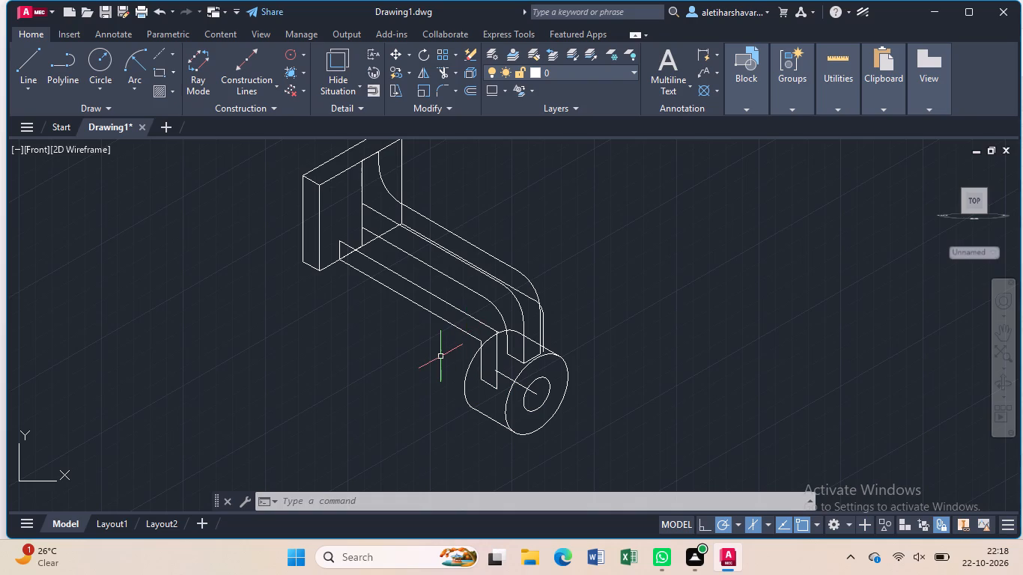
Fillet the upper and lower 330° lines into their verticals at the eye with radius 10, without placing radius dimensions.
{"action": "key", "text": "f"}
{"action": "key", "text": "Return"}
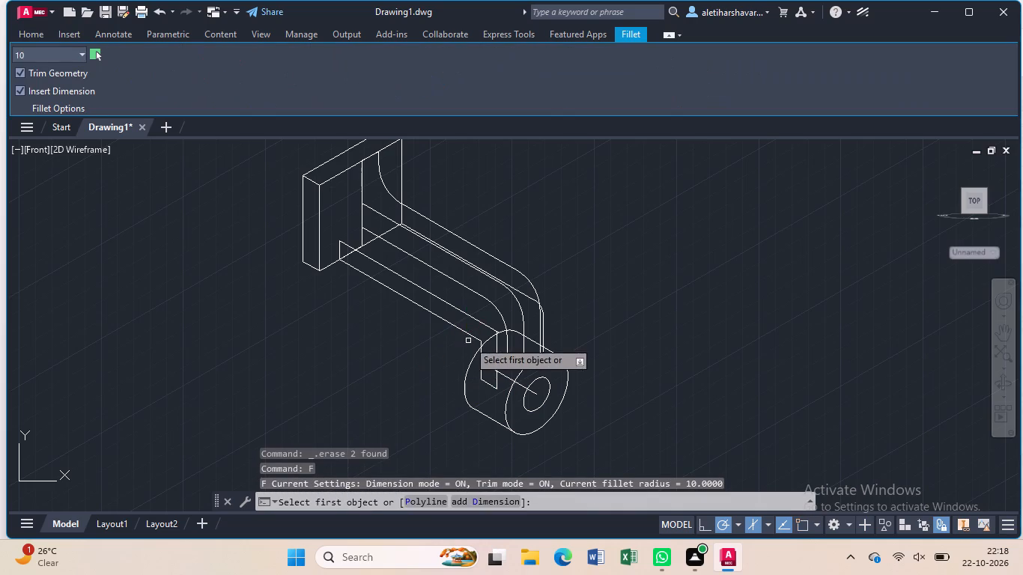
{"action": "left_click", "coordinate": [489, 328]}
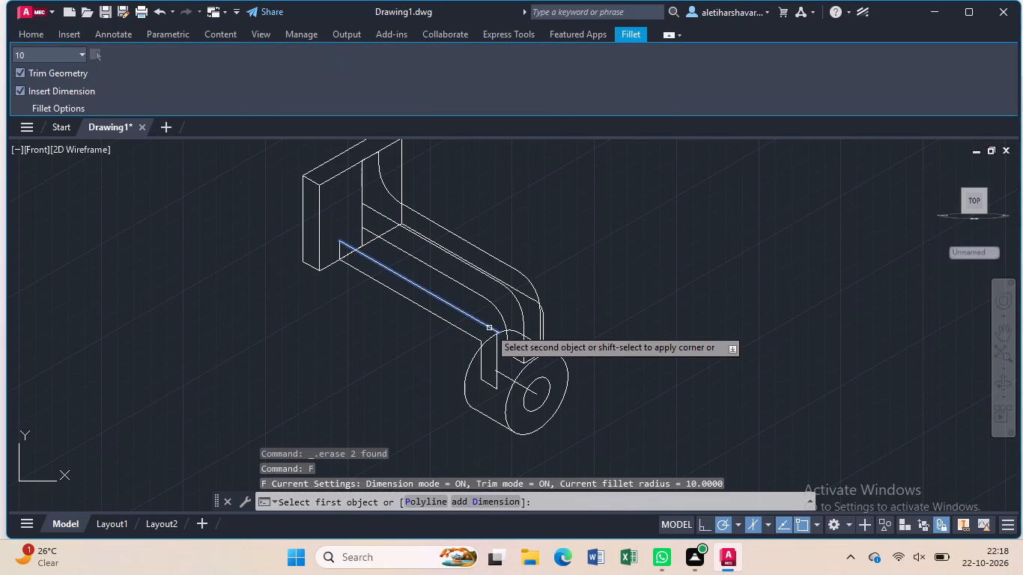
{"action": "left_click", "coordinate": [497, 357]}
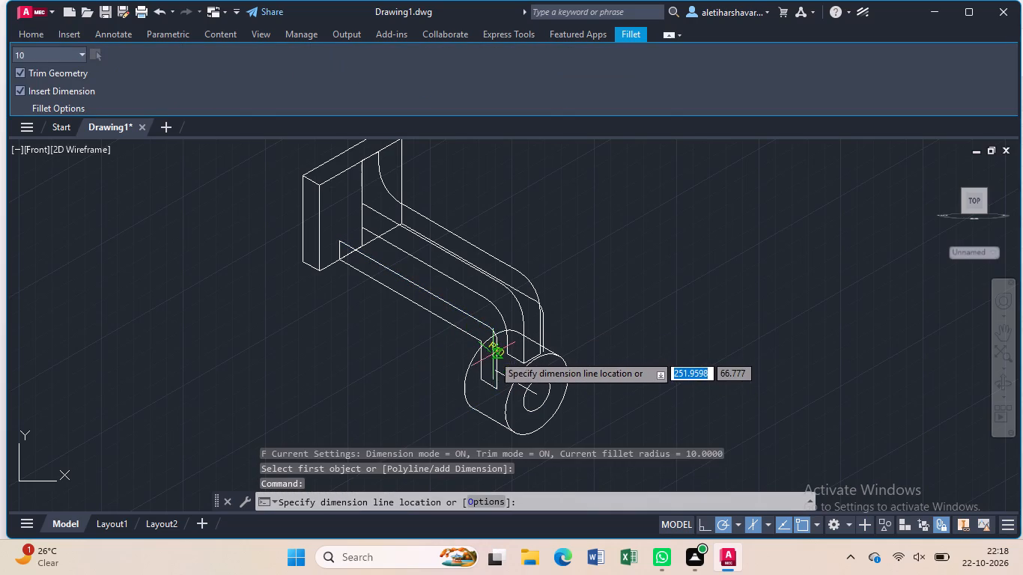
{"action": "key", "text": "Escape"}
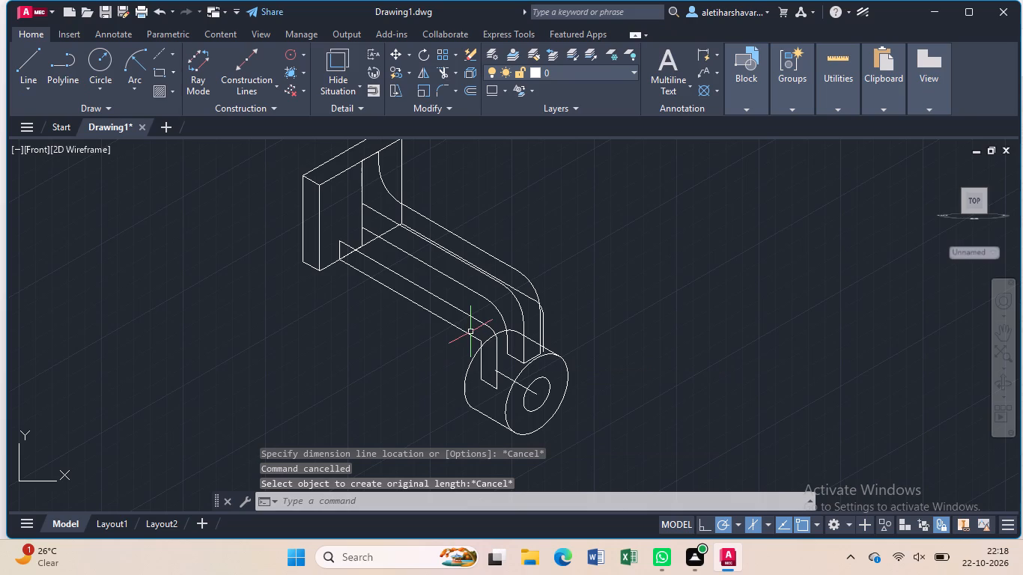
{"action": "key", "text": "Return"}
{"action": "left_click", "coordinate": [473, 338]}
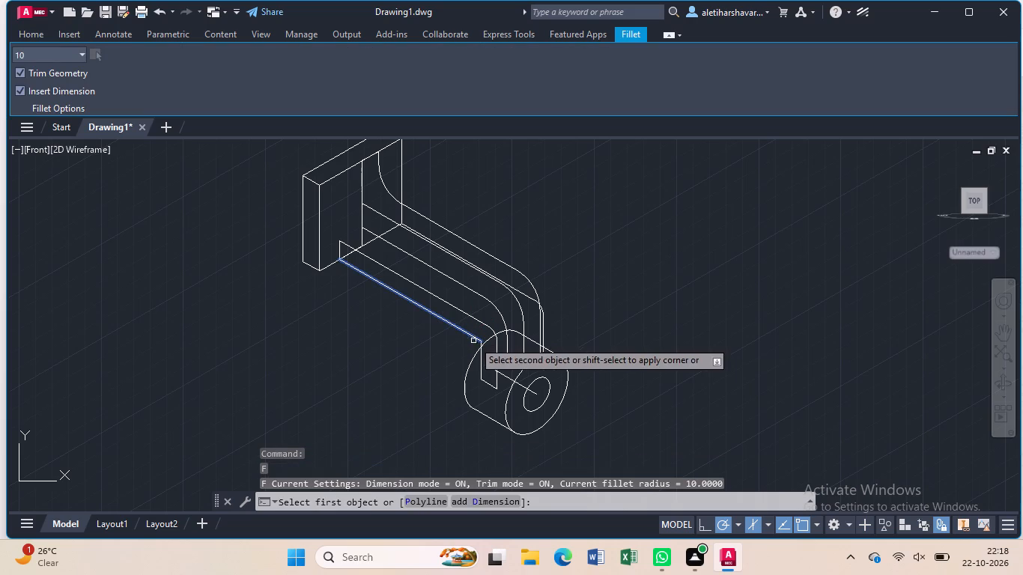
{"action": "left_click", "coordinate": [480, 366]}
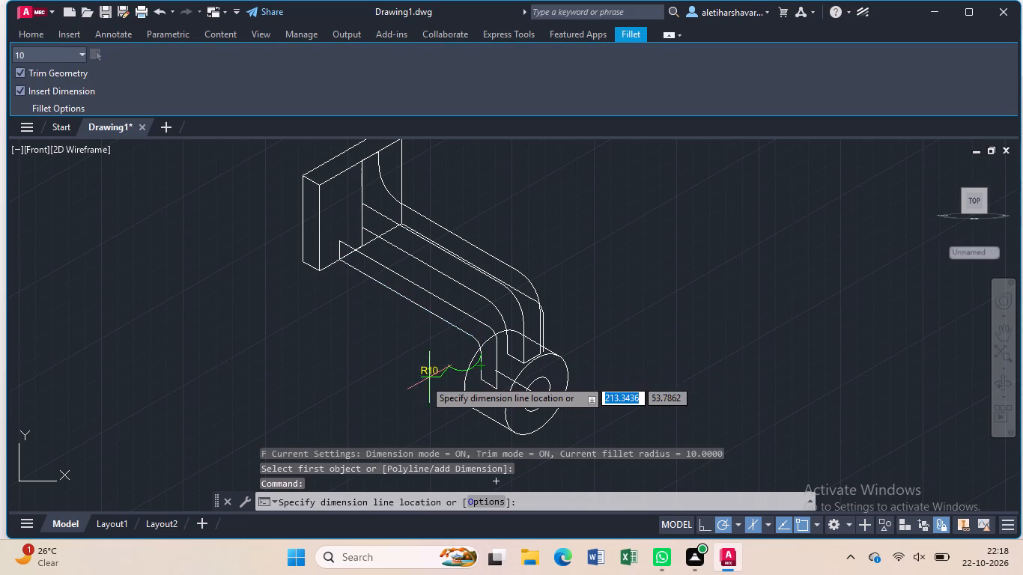
{"action": "key", "text": "Escape"}
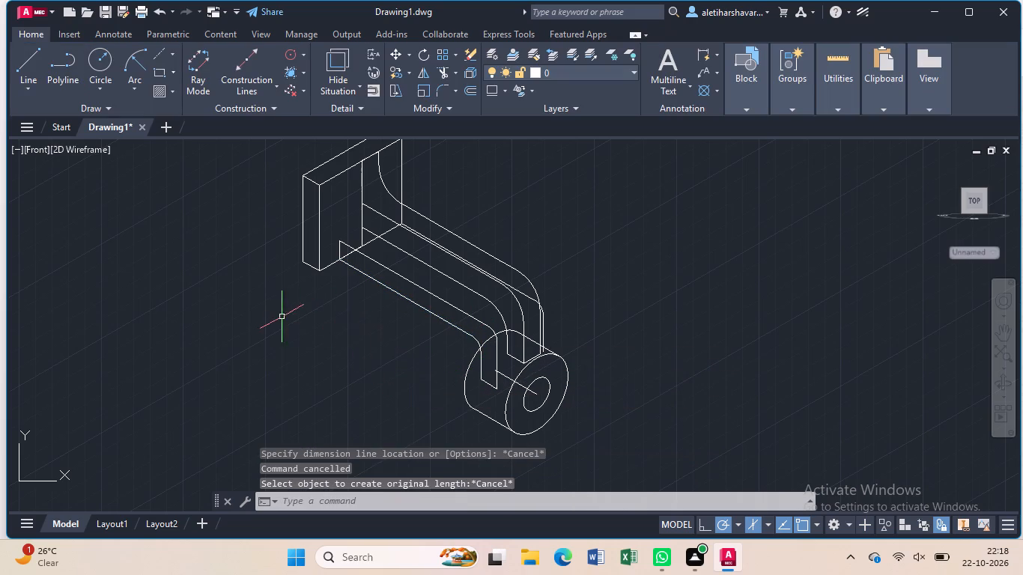
Draw a line from the top of the short 10 vertical, parallel to the plate's lower front edge, past the plate's outer vertical edge.
{"action": "scroll", "coordinate": [300, 261], "scroll_direction": "up", "scroll_amount": 2}
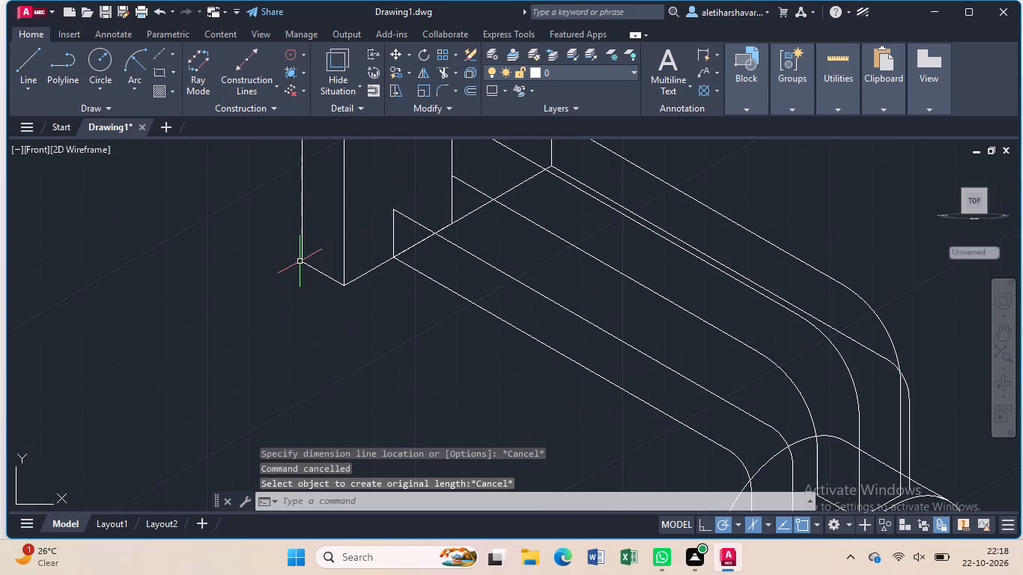
{"action": "key", "text": "l"}
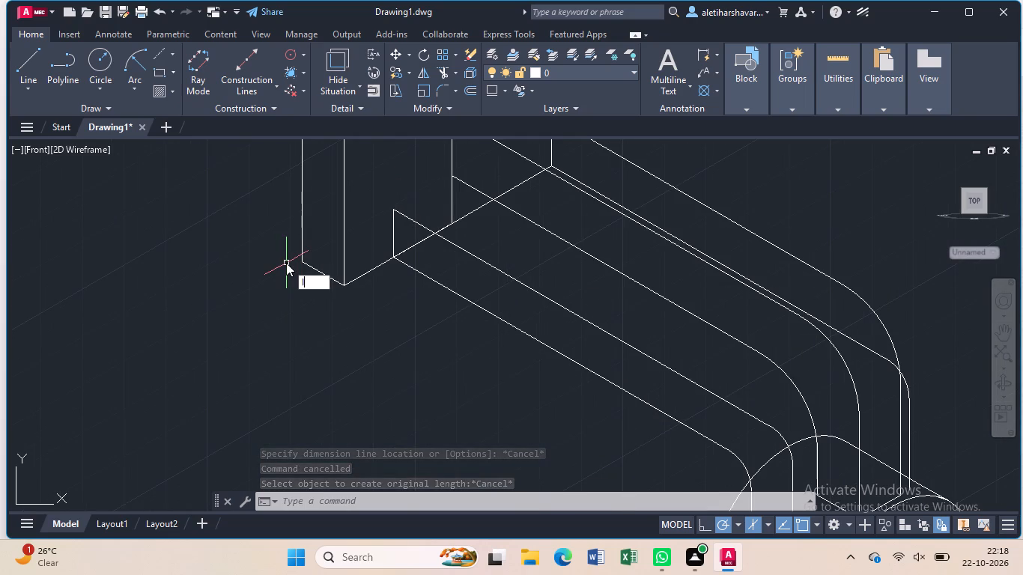
{"action": "key", "text": "Return"}
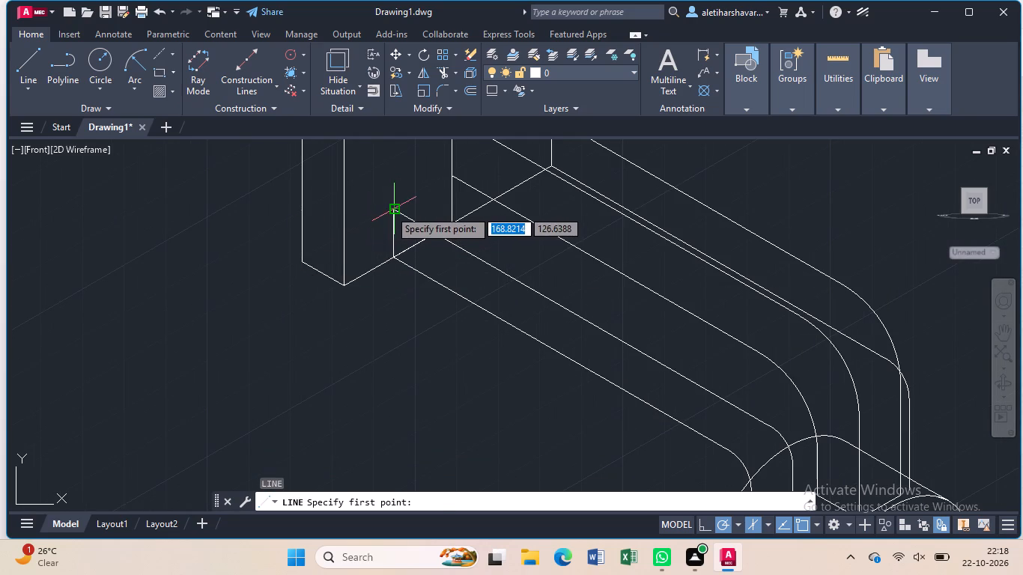
{"action": "left_click", "coordinate": [389, 210]}
{"action": "left_click", "coordinate": [321, 245]}
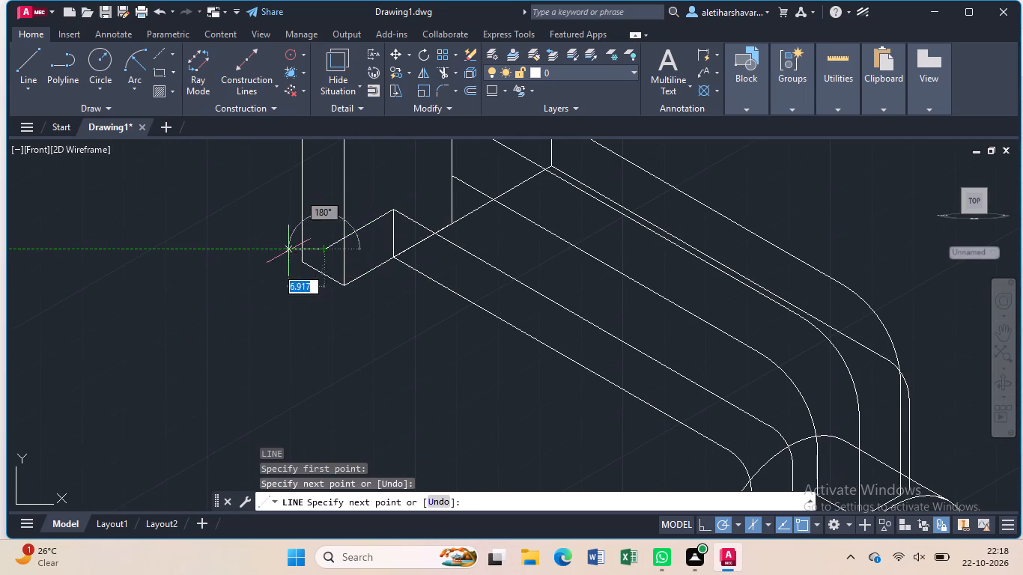
{"action": "key", "text": "Escape"}
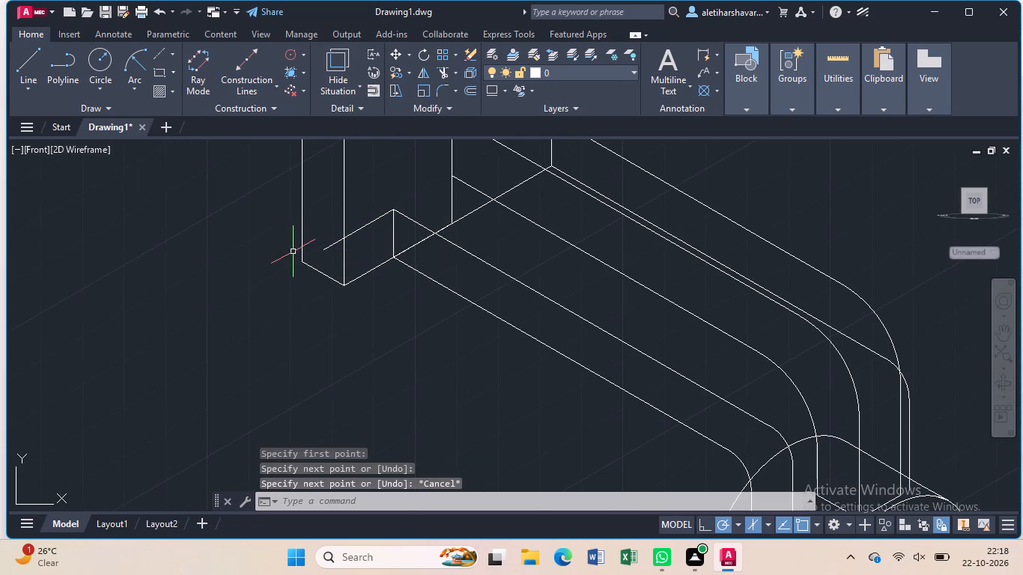
Trim the new line's overshoot beyond the plate's vertical edge and remove the short 10 vertical.
{"action": "type", "text": "tr"}
{"action": "key", "text": "Return"}
{"action": "left_click", "coordinate": [331, 244]}
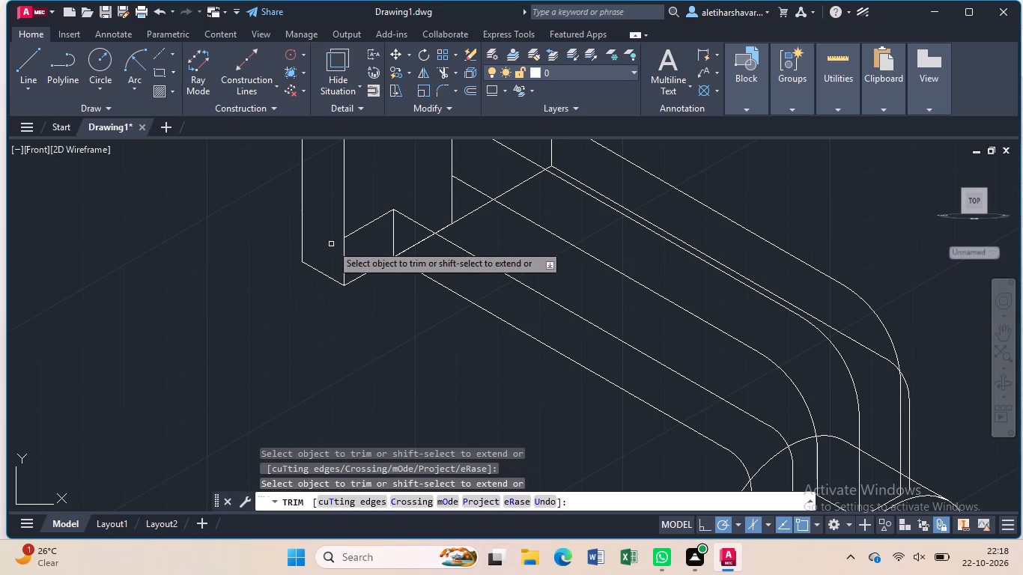
{"action": "left_click", "coordinate": [394, 240]}
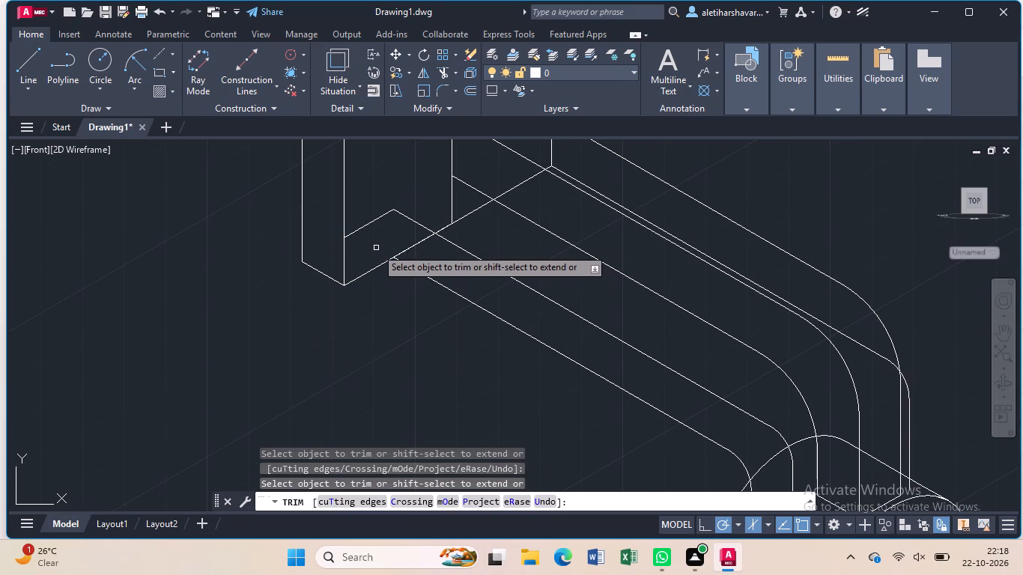
{"action": "key", "text": "Escape"}
{"action": "key", "text": "Escape"}
{"action": "key", "text": "Escape"}
{"action": "key", "text": "Escape"}
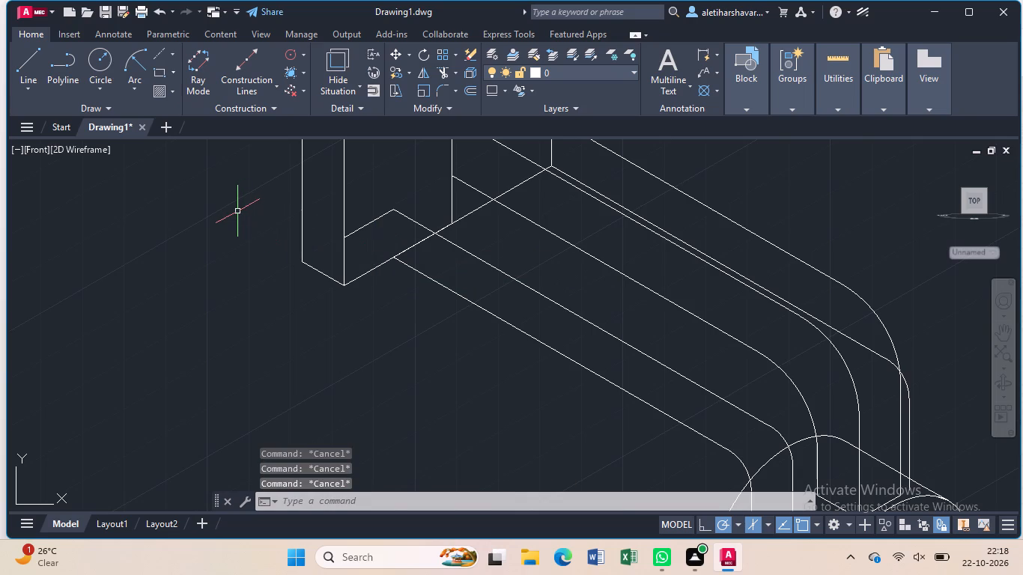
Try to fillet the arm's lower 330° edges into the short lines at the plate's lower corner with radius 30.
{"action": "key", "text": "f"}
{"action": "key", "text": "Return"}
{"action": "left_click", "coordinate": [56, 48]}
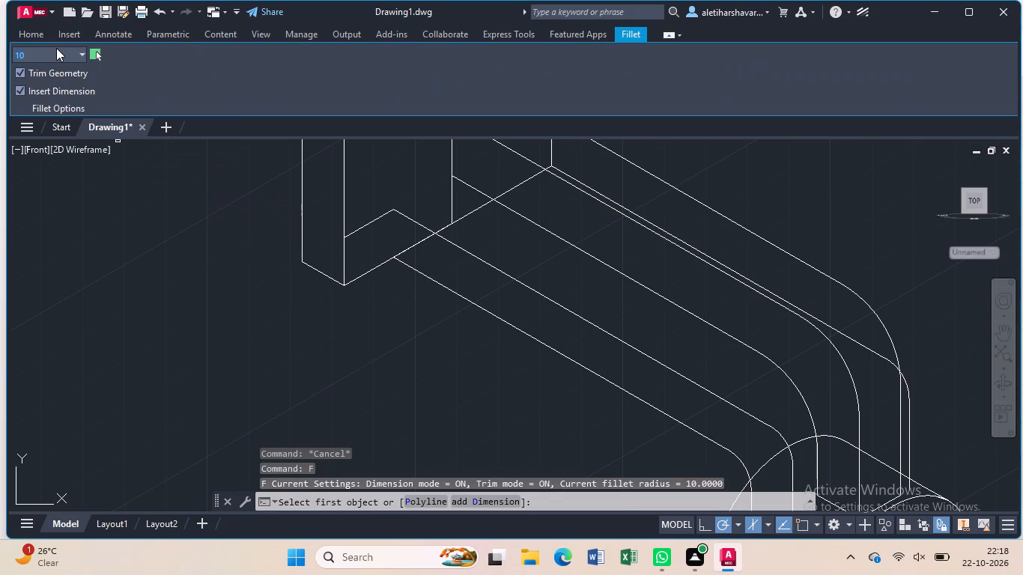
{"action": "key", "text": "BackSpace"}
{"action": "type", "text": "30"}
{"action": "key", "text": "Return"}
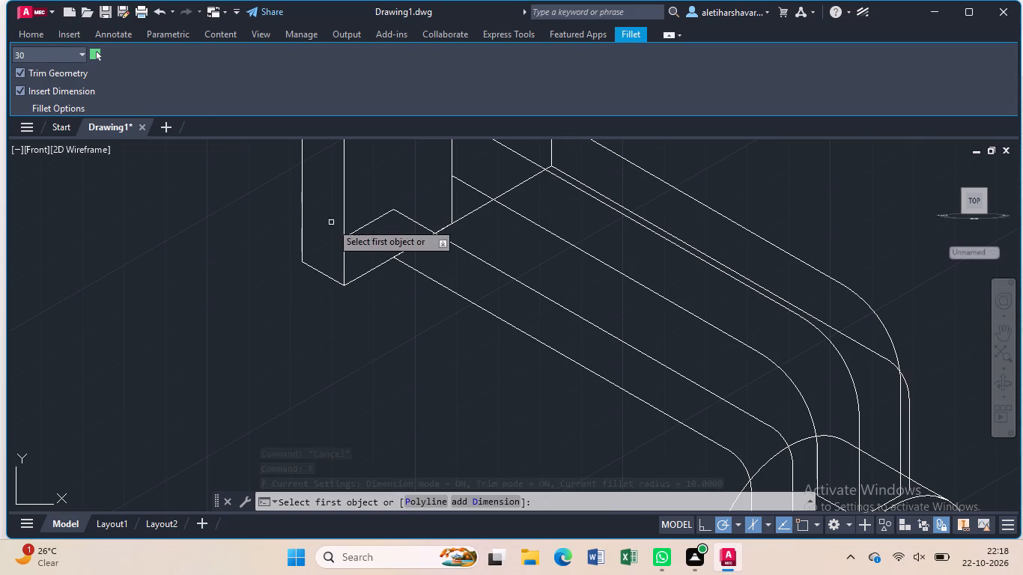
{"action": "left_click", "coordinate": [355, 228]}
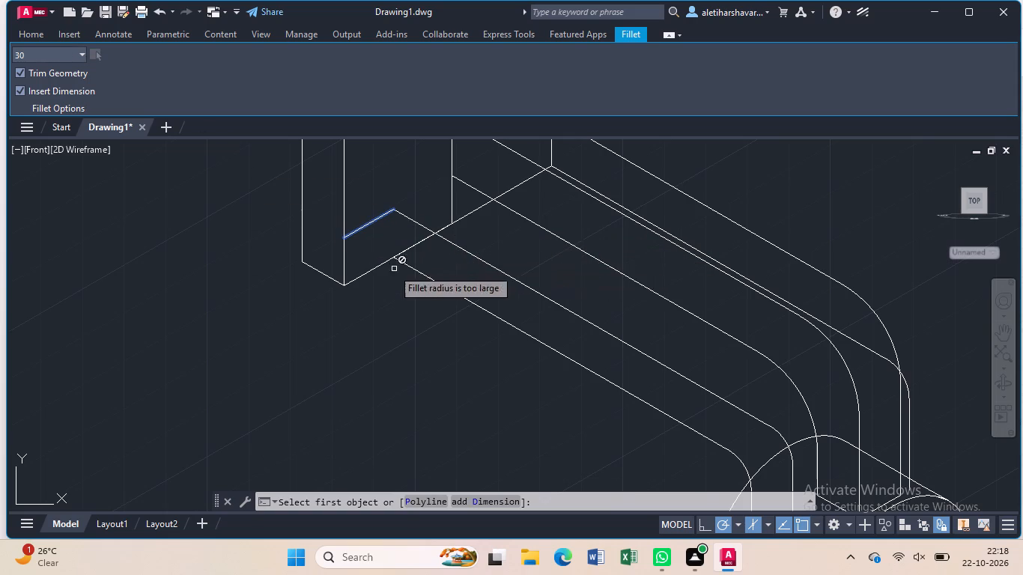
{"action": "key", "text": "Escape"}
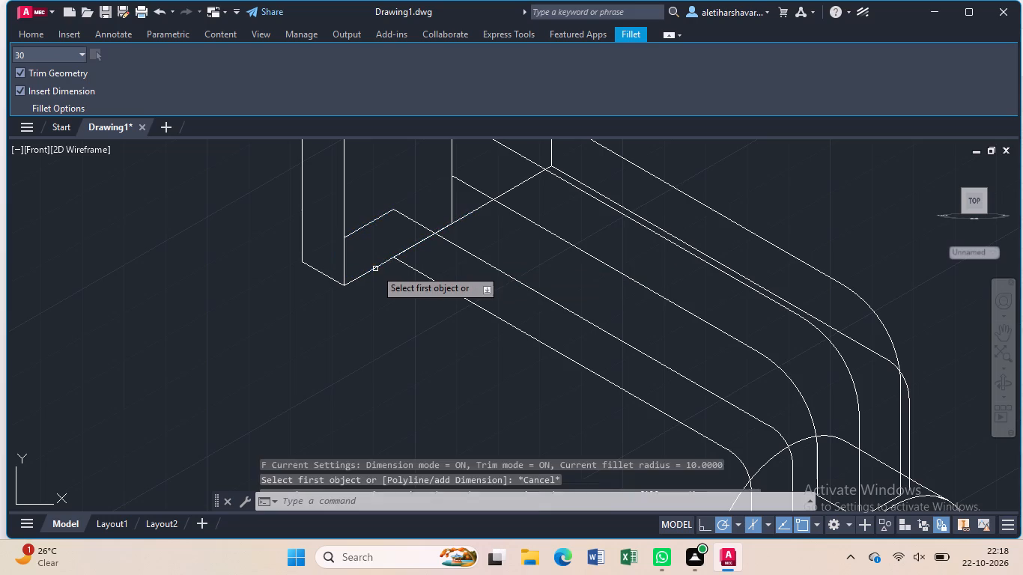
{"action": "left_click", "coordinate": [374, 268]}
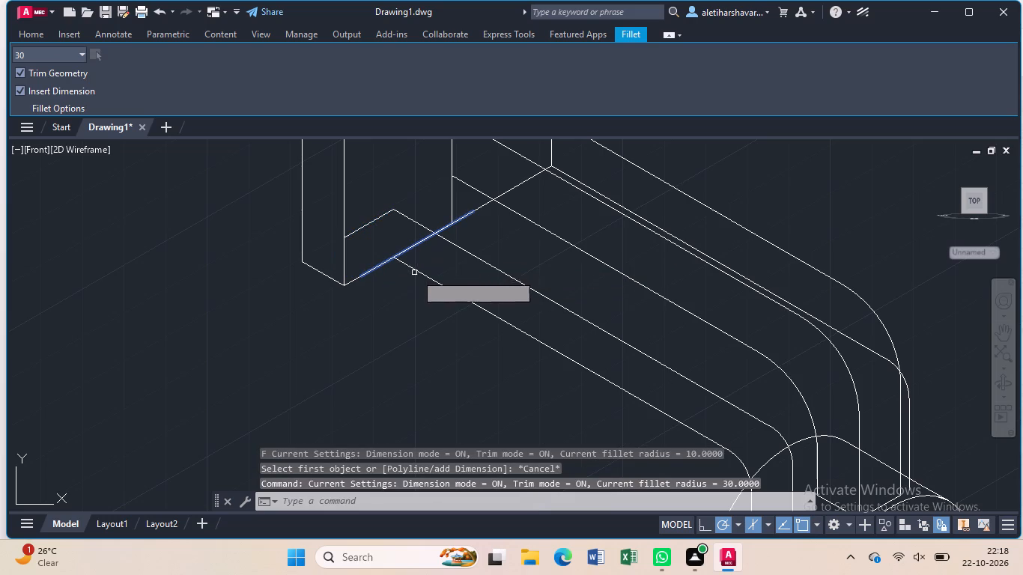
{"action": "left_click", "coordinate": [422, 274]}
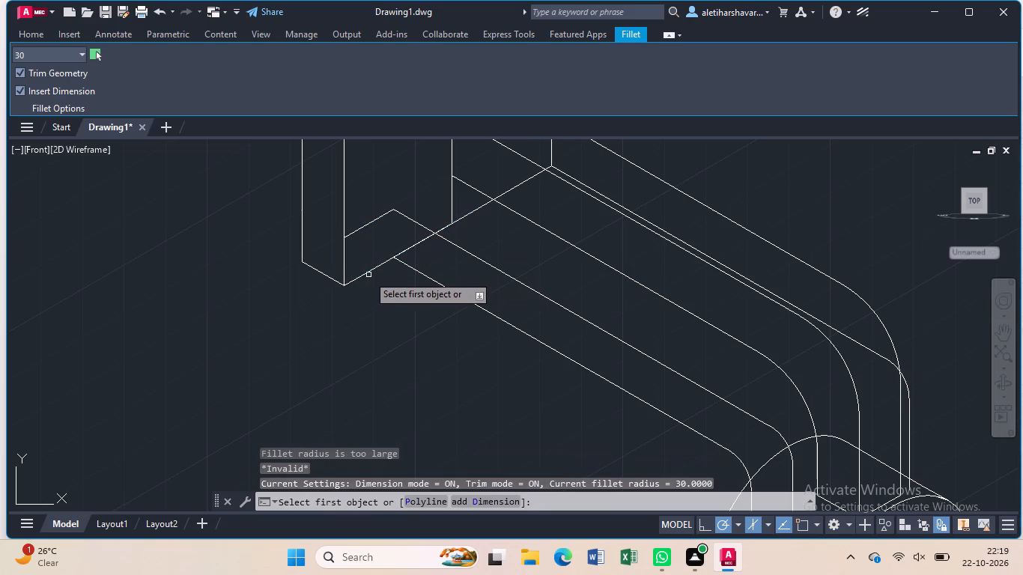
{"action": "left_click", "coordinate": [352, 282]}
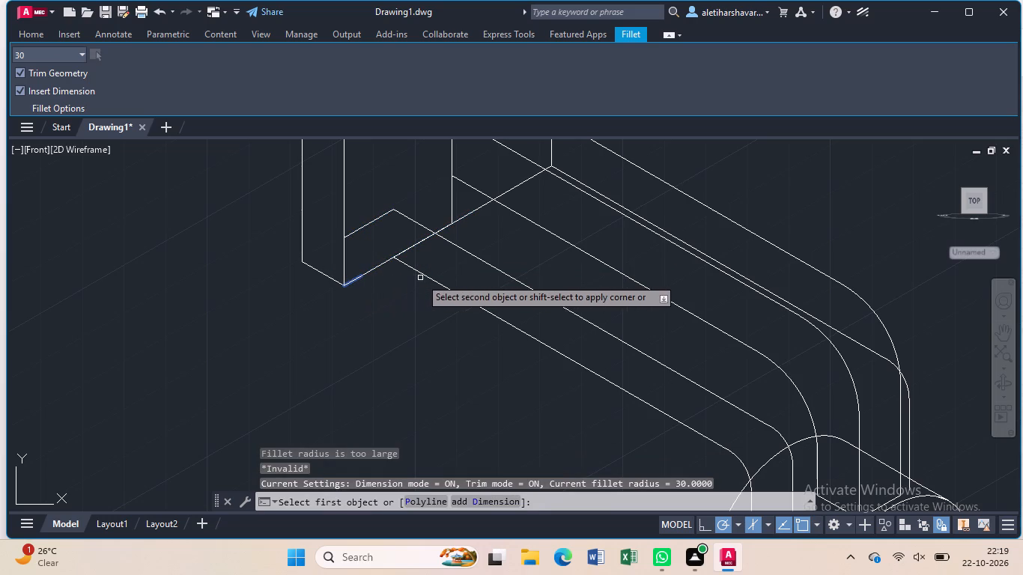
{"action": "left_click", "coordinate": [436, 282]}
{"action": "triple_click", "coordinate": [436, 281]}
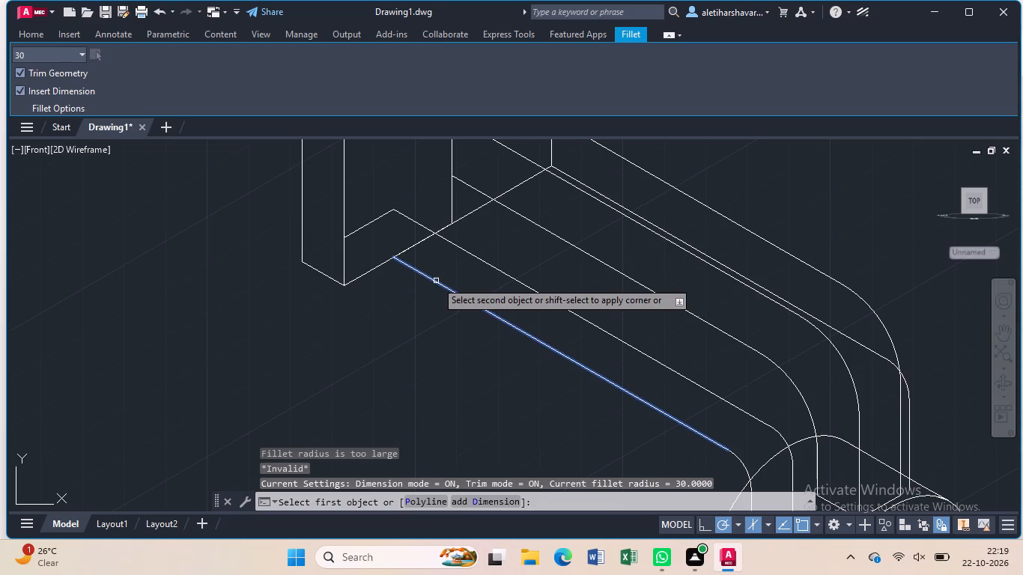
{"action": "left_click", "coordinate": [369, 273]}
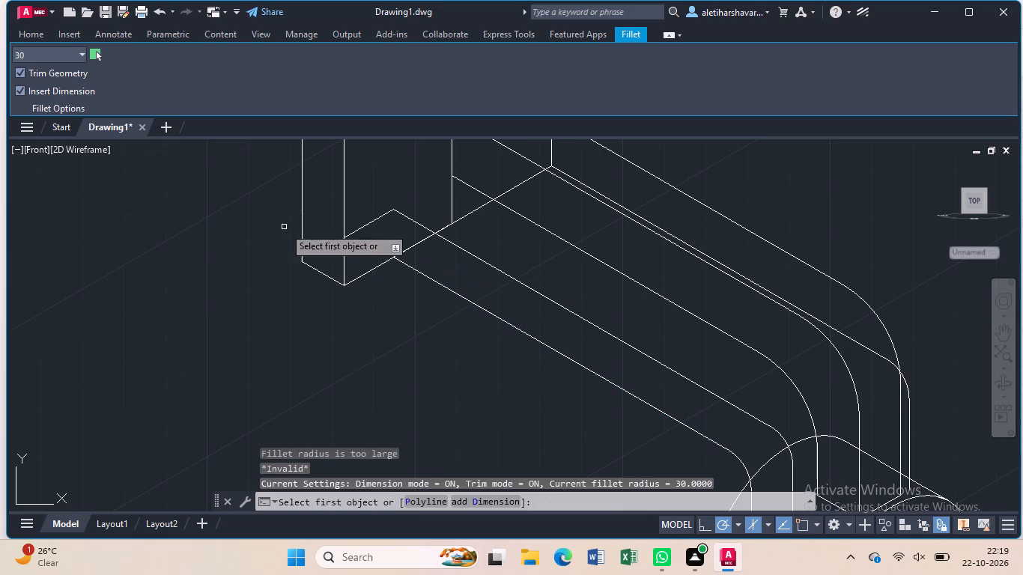
Fillet the arm's two lower 330° edges into the short lines at the plate's lower corner with radius 20, without placing radius dimensions.
{"action": "left_click", "coordinate": [71, 57]}
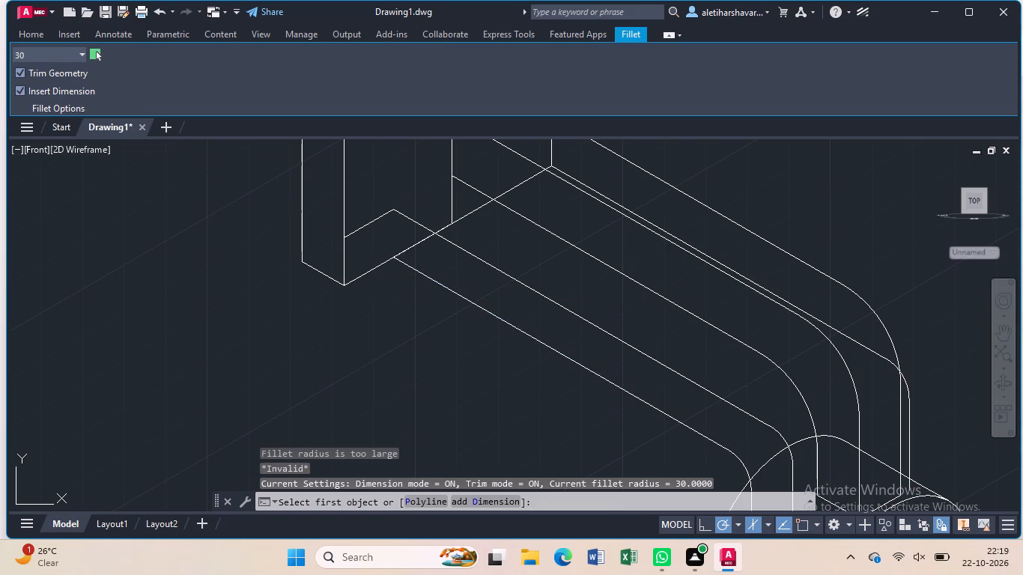
{"action": "key", "text": "BackSpace"}
{"action": "key", "text": "2"}
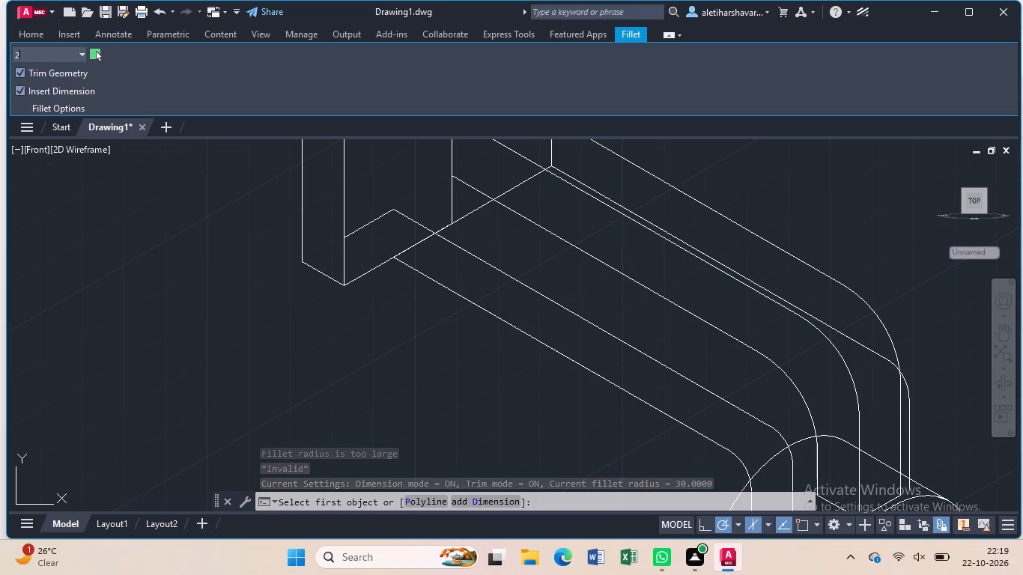
{"action": "key", "text": "0"}
{"action": "key", "text": "Return"}
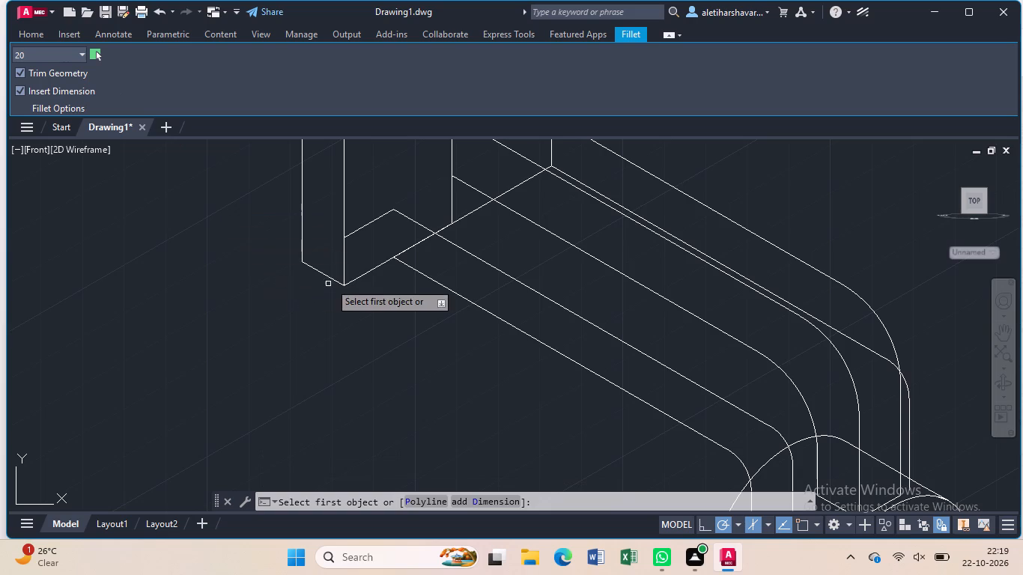
{"action": "left_click", "coordinate": [356, 279]}
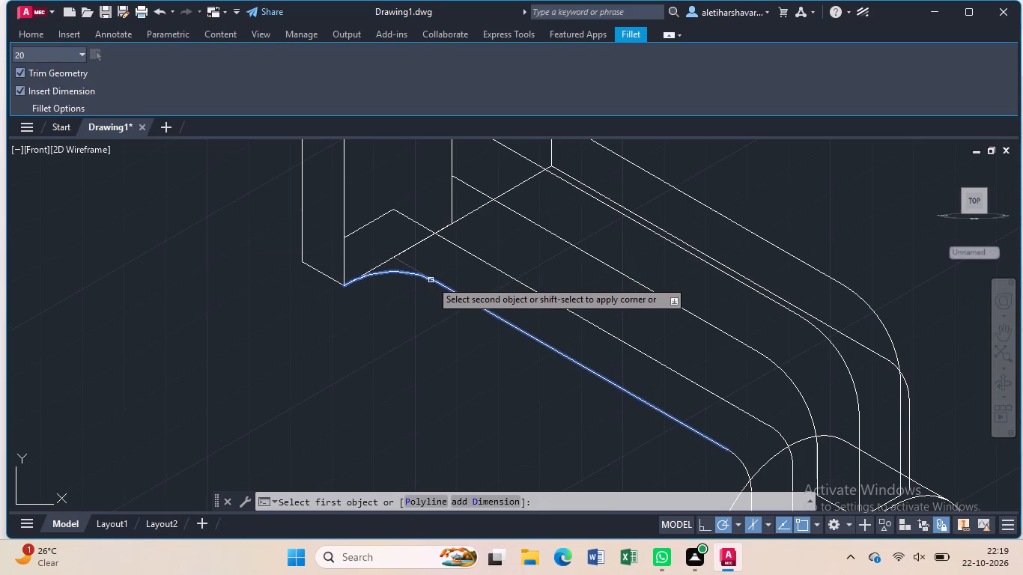
{"action": "left_click", "coordinate": [431, 281]}
{"action": "key", "text": "Escape"}
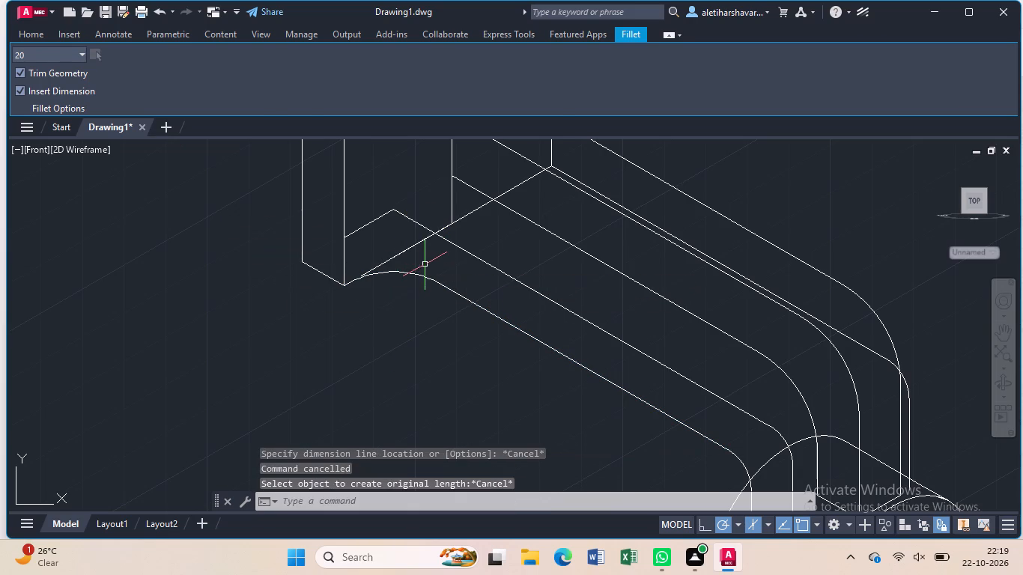
{"action": "key", "text": "Return"}
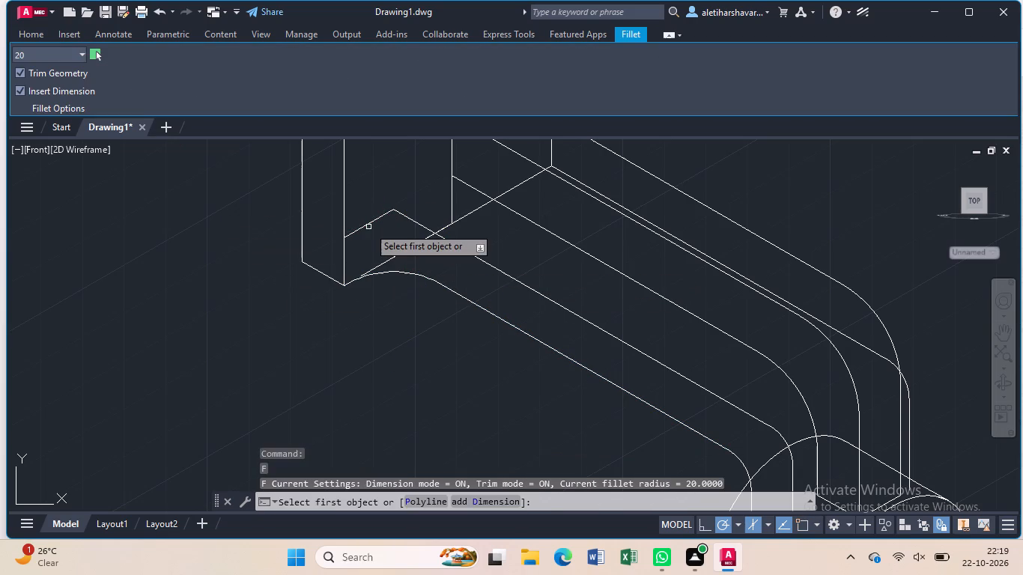
{"action": "left_click", "coordinate": [367, 228]}
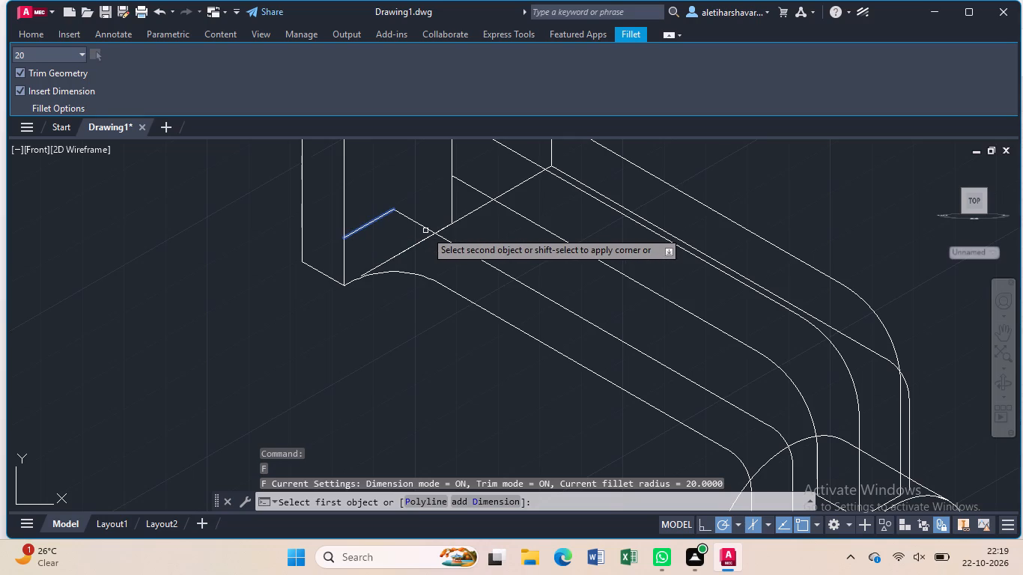
{"action": "left_click", "coordinate": [425, 228]}
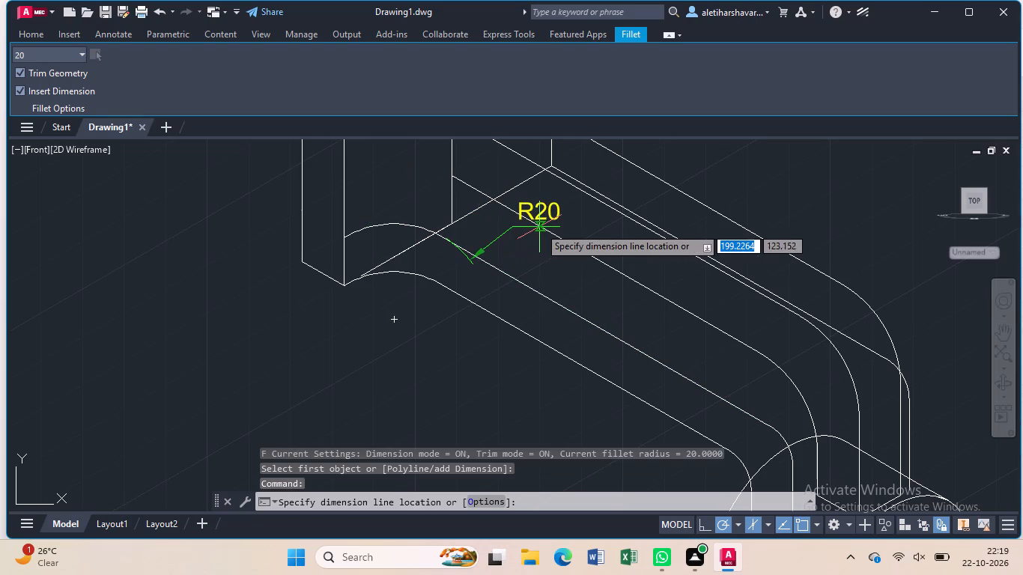
{"action": "key", "text": "Escape"}
Copy the eye's front outer ellipse back along the eye so it passes through the arm's lower end corner.
{"action": "scroll", "coordinate": [544, 229], "scroll_direction": "down", "scroll_amount": 2}
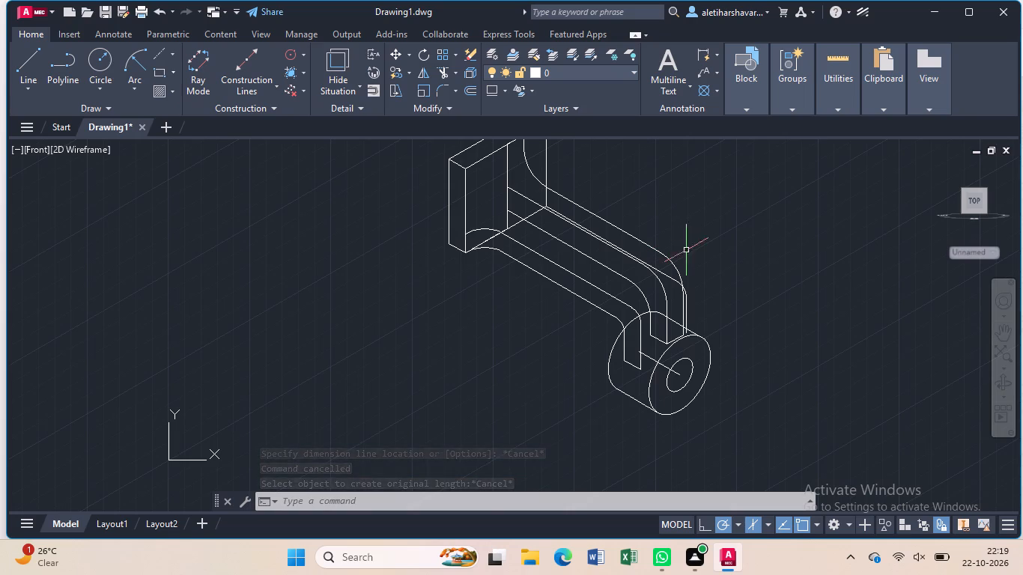
{"action": "middle_click_drag", "start_coordinate": [673, 316], "coordinate": [404, 323]}
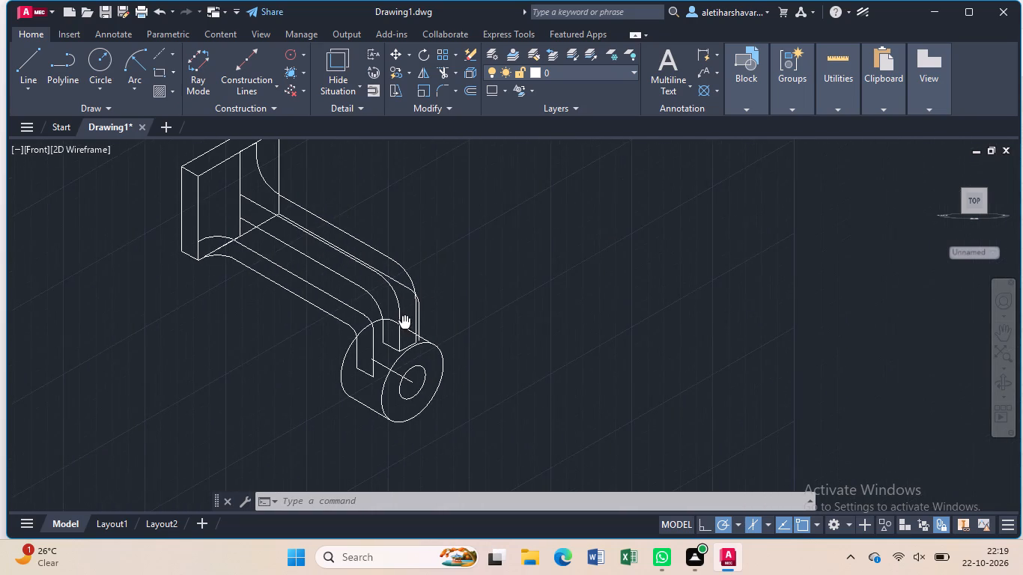
{"action": "middle_click_drag", "start_coordinate": [404, 323], "coordinate": [404, 323]}
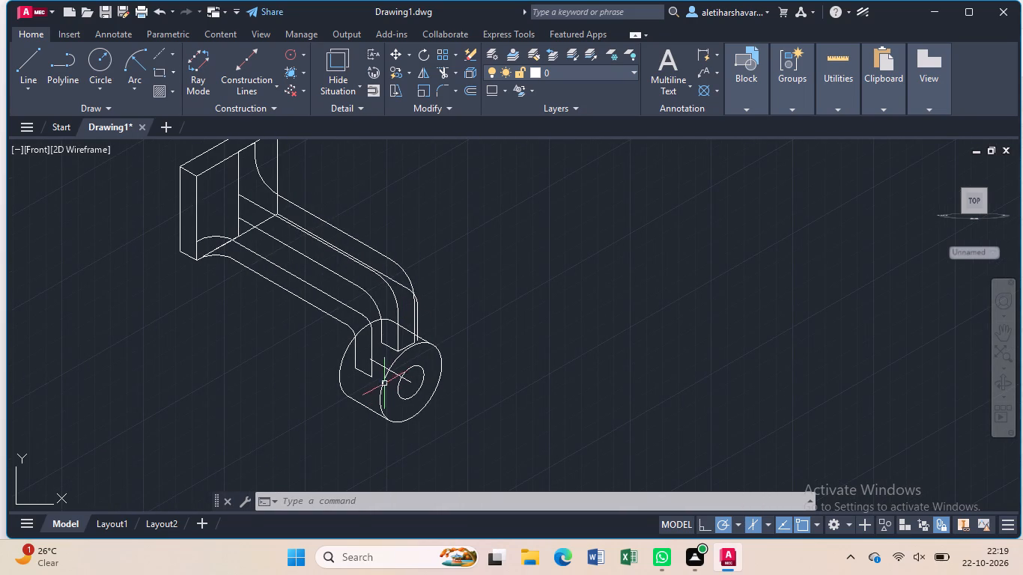
{"action": "left_click", "coordinate": [380, 383]}
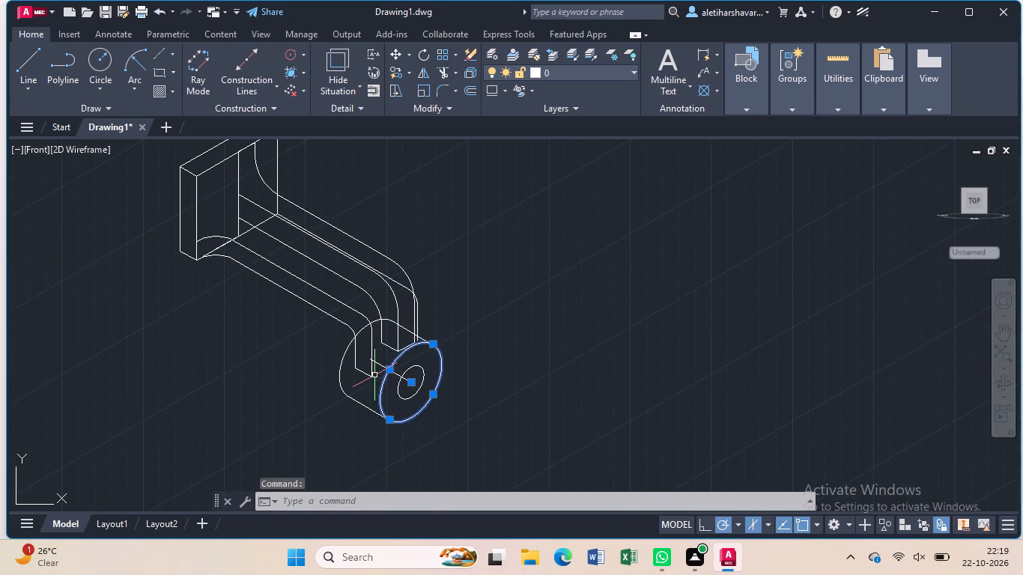
{"action": "key", "text": "c"}
{"action": "key", "text": "o"}
{"action": "key", "text": "Return"}
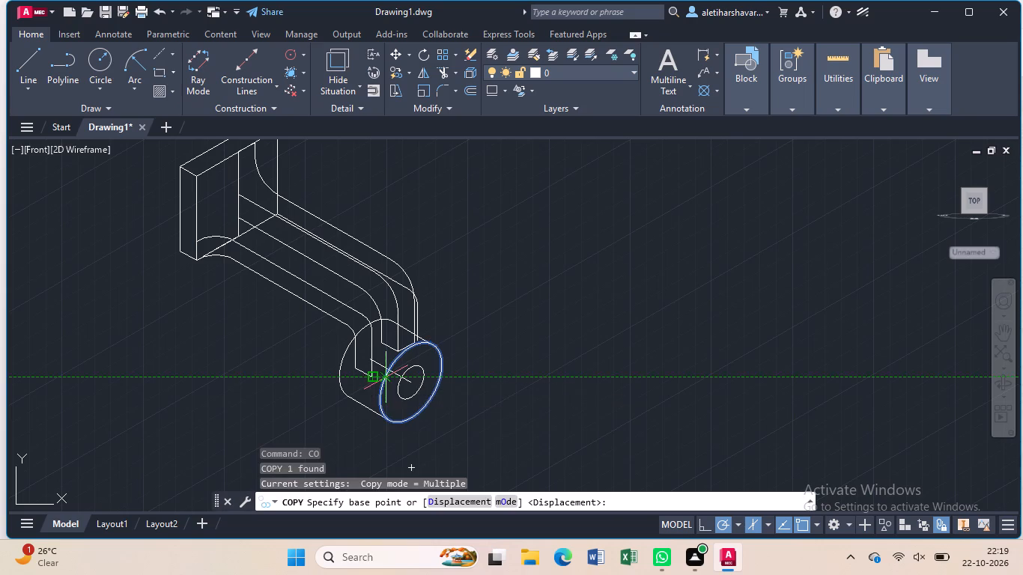
{"action": "left_click", "coordinate": [380, 389]}
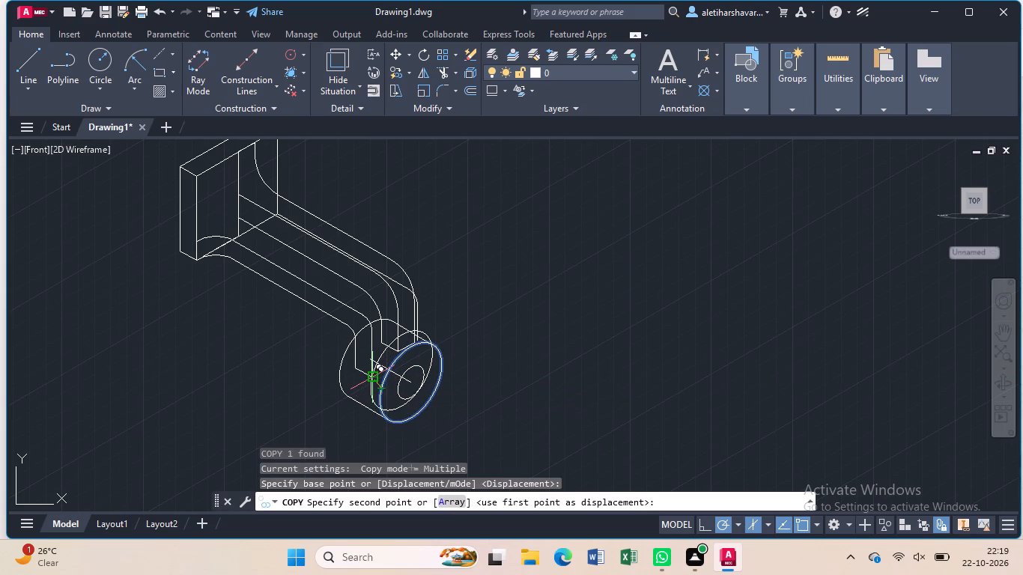
{"action": "left_click", "coordinate": [371, 381]}
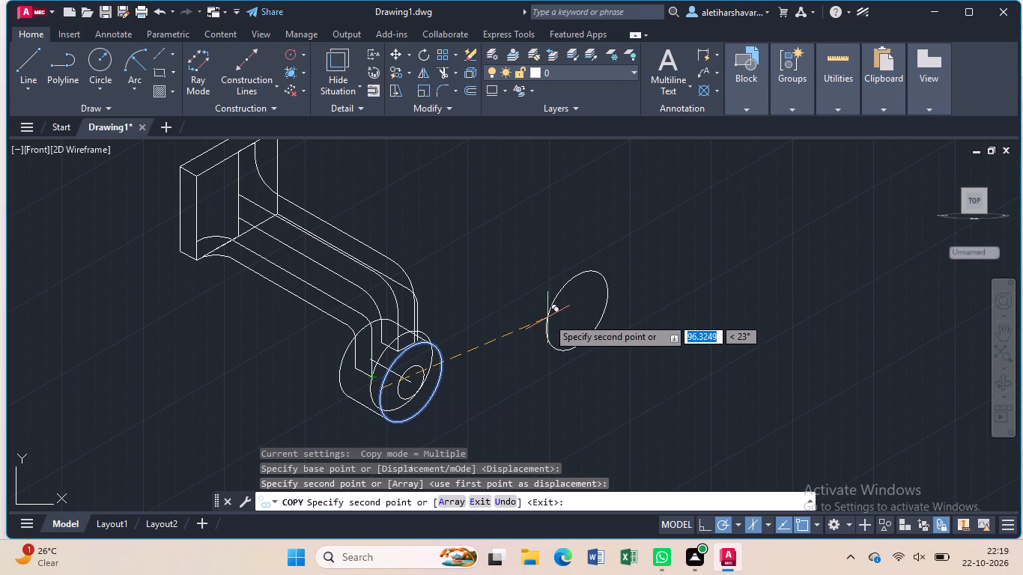
{"action": "key", "text": "Escape"}
Trim the copied ellipse down to the short arc between the arm's lower end corner and the rib's bottom edge.
{"action": "key", "text": "t"}
{"action": "key", "text": "r"}
{"action": "key", "text": "Return"}
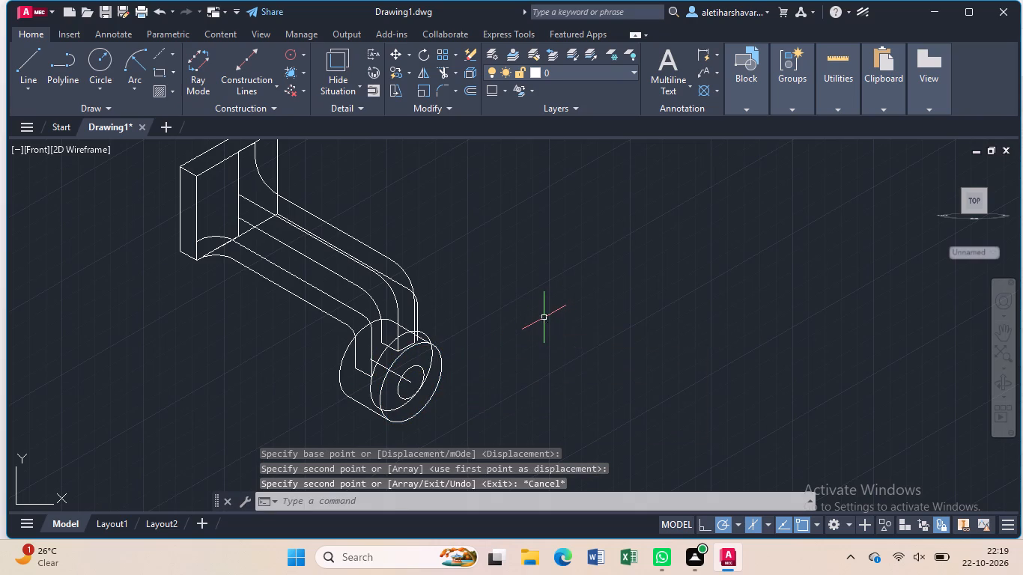
{"action": "left_click", "coordinate": [372, 400]}
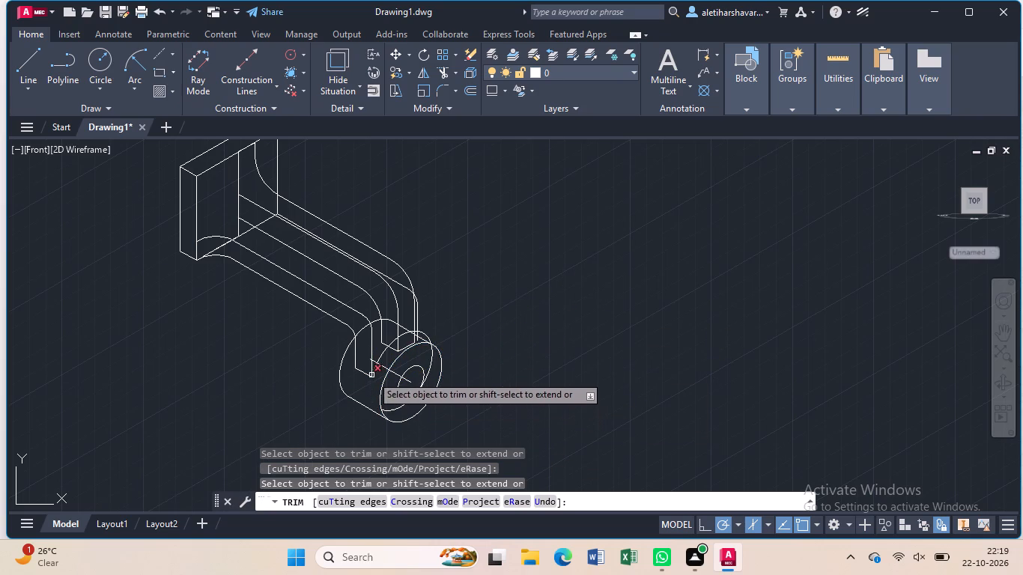
{"action": "left_click", "coordinate": [405, 336]}
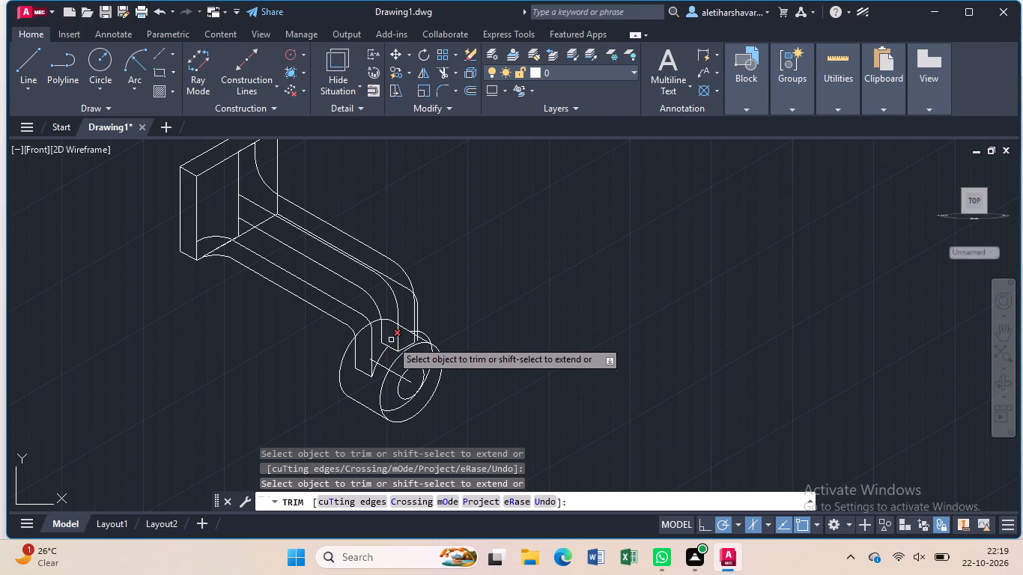
{"action": "left_click", "coordinate": [391, 340]}
{"action": "scroll", "coordinate": [412, 329], "scroll_direction": "up", "scroll_amount": 2}
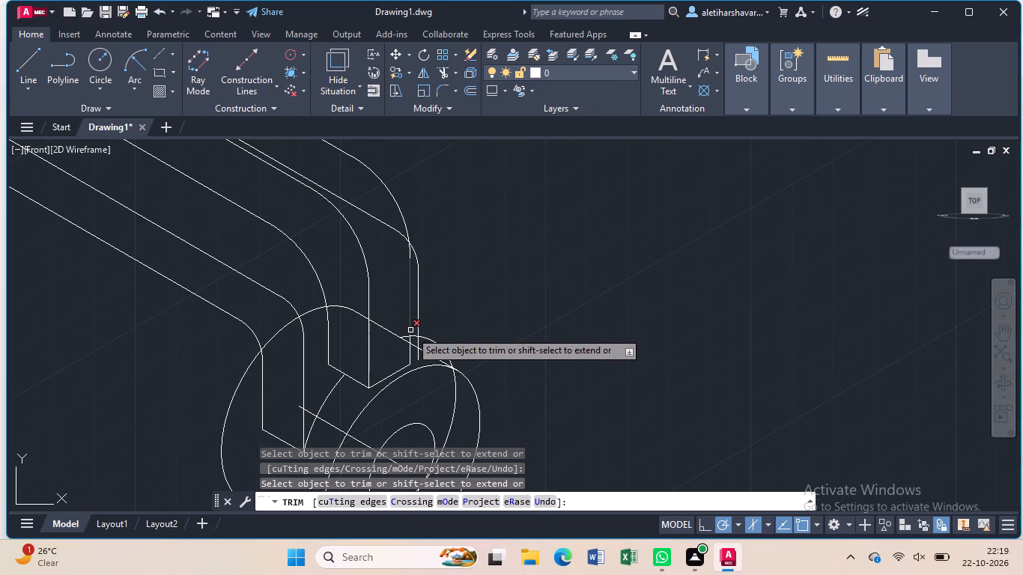
{"action": "left_click", "coordinate": [411, 337]}
{"action": "left_click", "coordinate": [407, 337]}
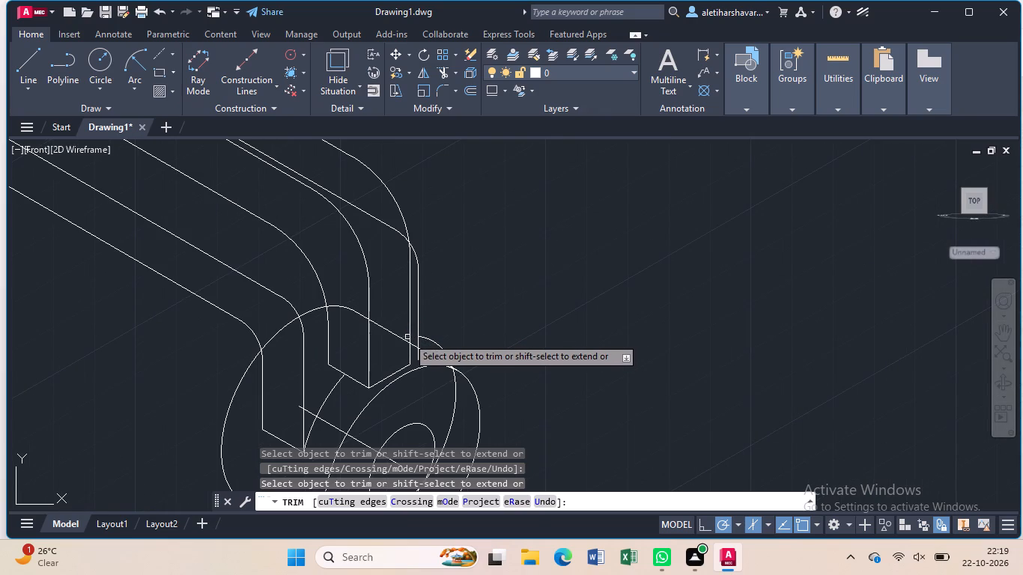
{"action": "left_click_drag", "start_coordinate": [431, 335], "coordinate": [431, 346]}
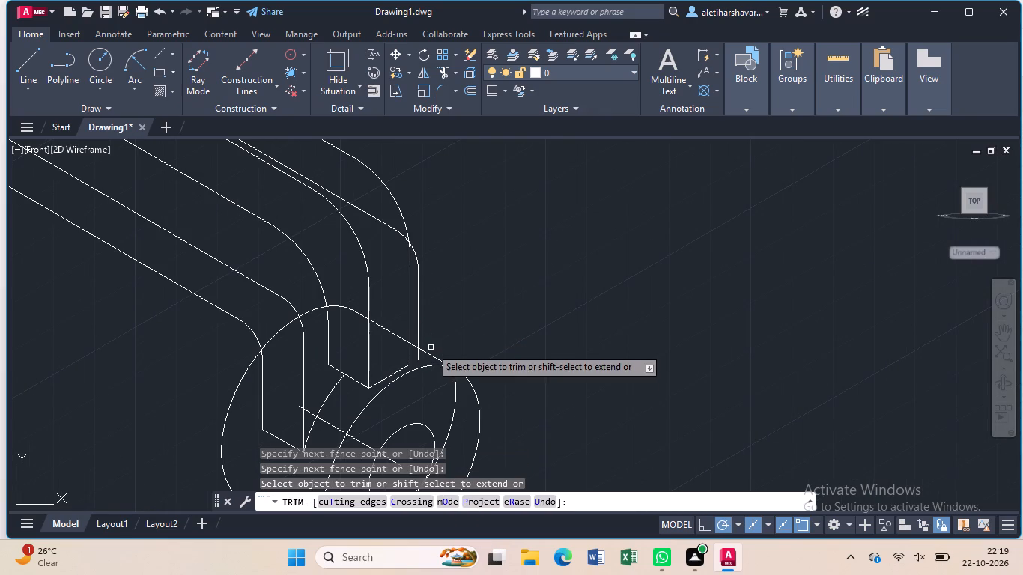
{"action": "left_click", "coordinate": [455, 396]}
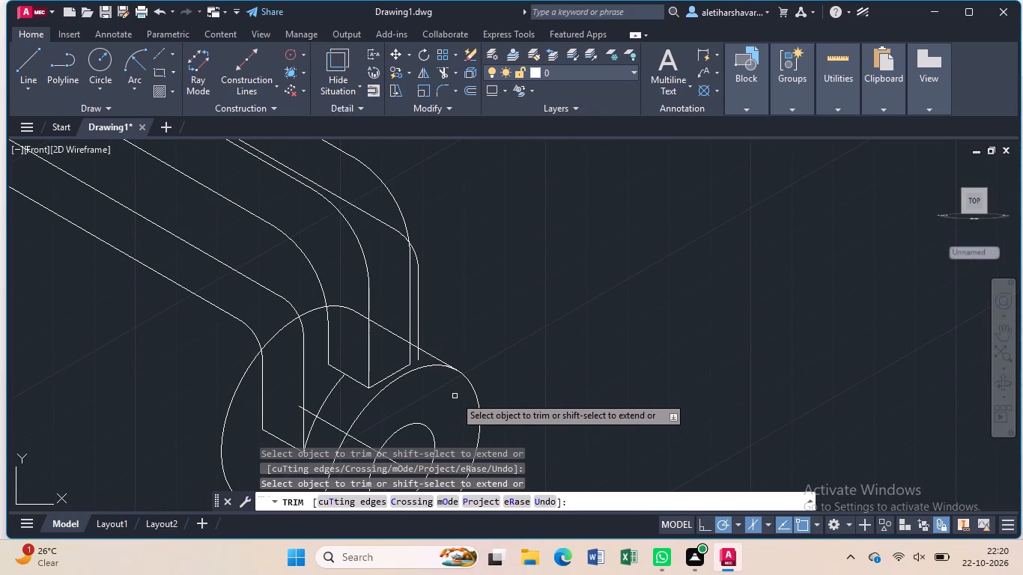
{"action": "scroll", "coordinate": [455, 397], "scroll_direction": "down", "scroll_amount": 2}
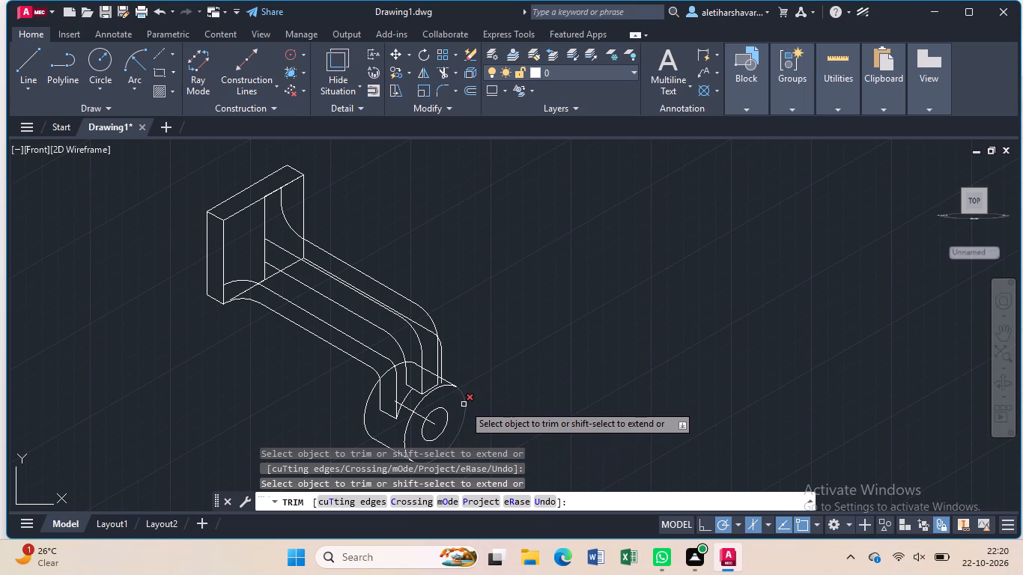
{"action": "key", "text": "Escape"}
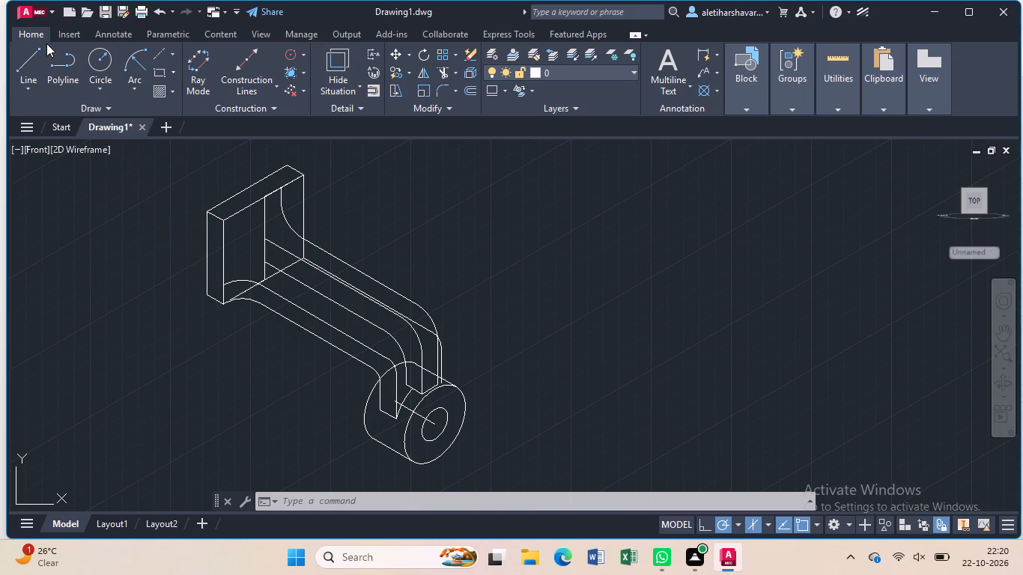
Draw construction lines from the plate's near upper front corner, 18 down the vertical edge and 22 across the face at 30°.
{"action": "left_click", "coordinate": [27, 58]}
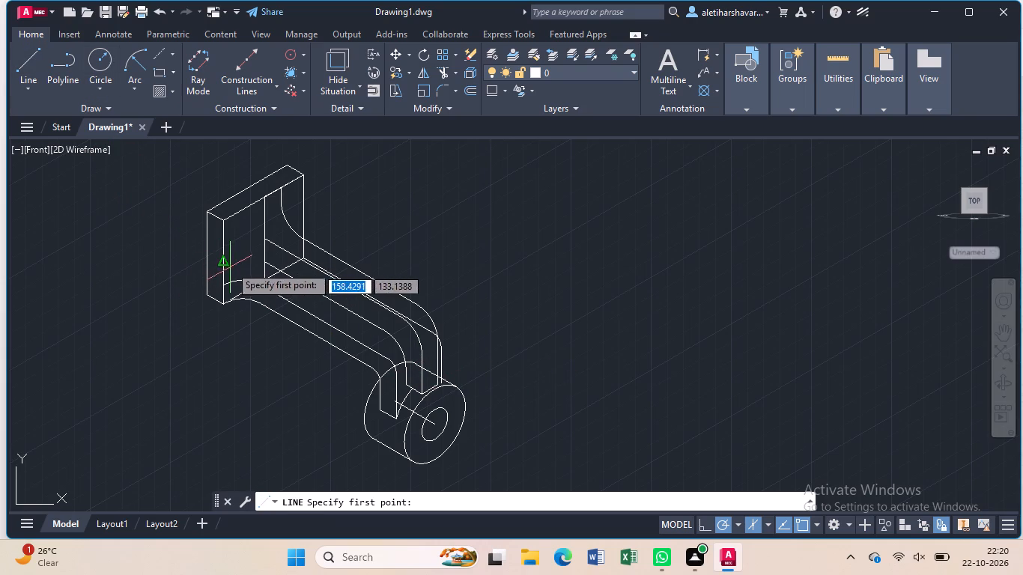
{"action": "left_click", "coordinate": [223, 224]}
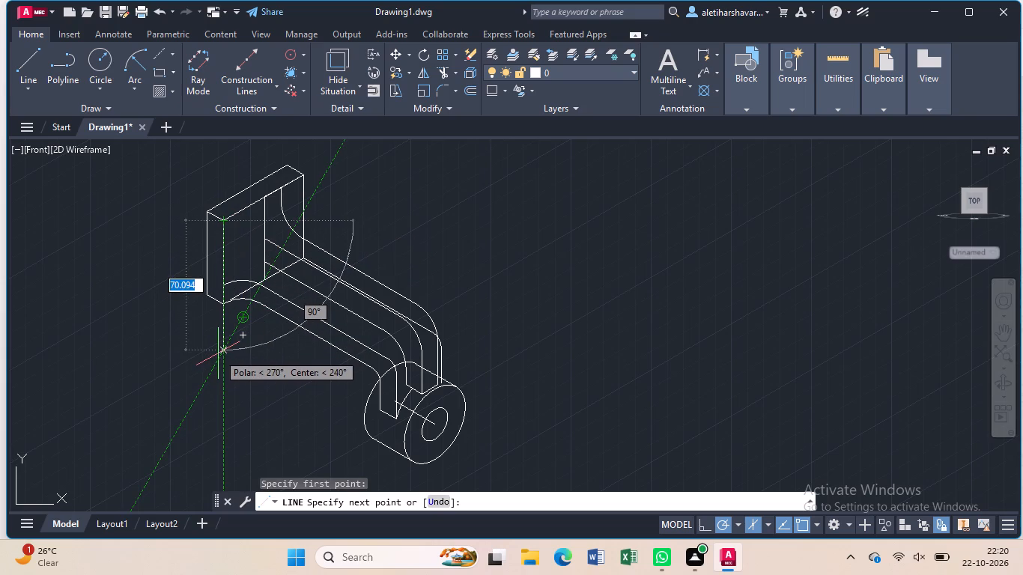
{"action": "key", "text": "1"}
{"action": "key", "text": "8"}
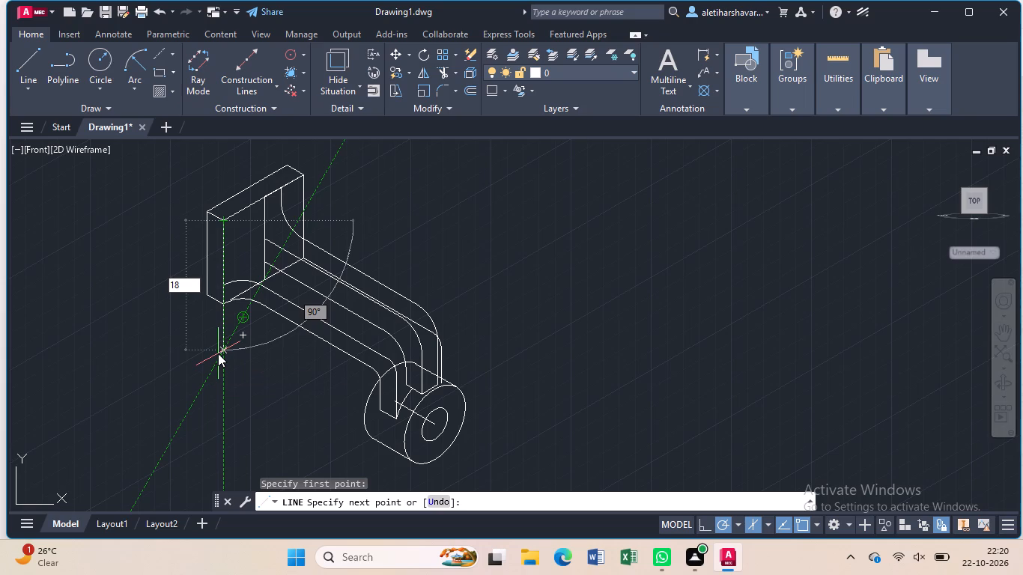
{"action": "key", "text": "Return"}
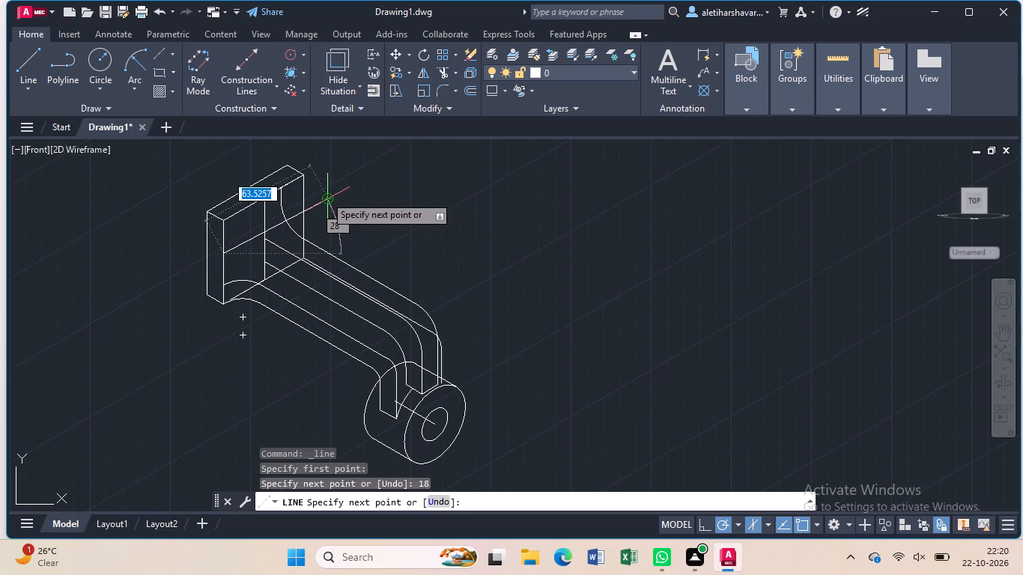
{"action": "type", "text": "22"}
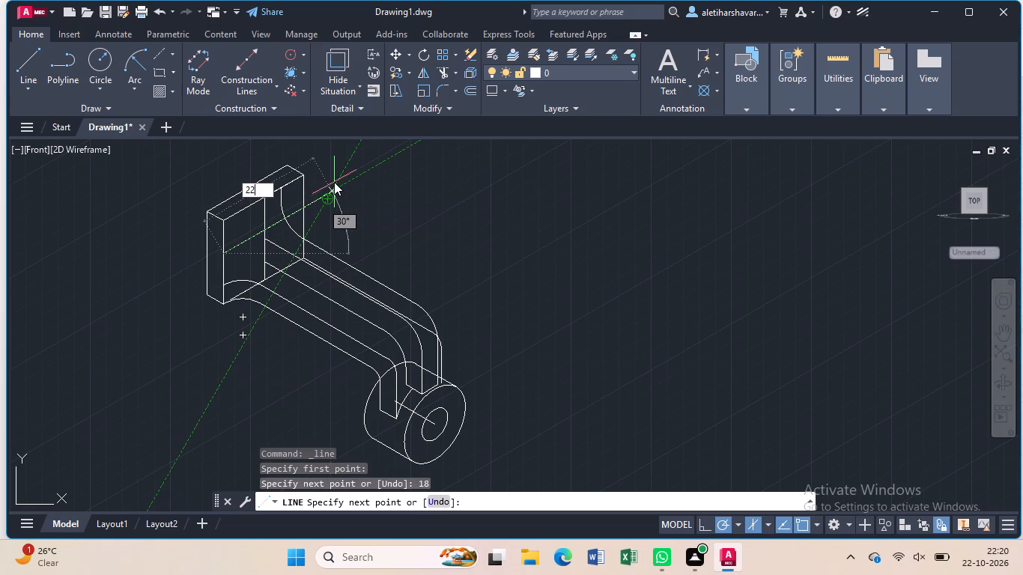
{"action": "key", "text": "Return"}
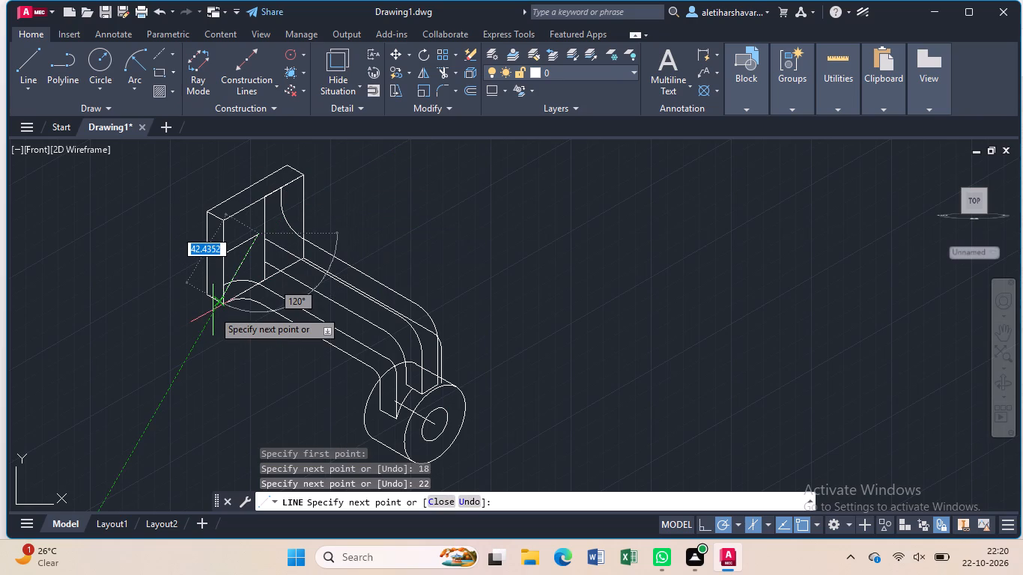
{"action": "key", "text": "Escape"}
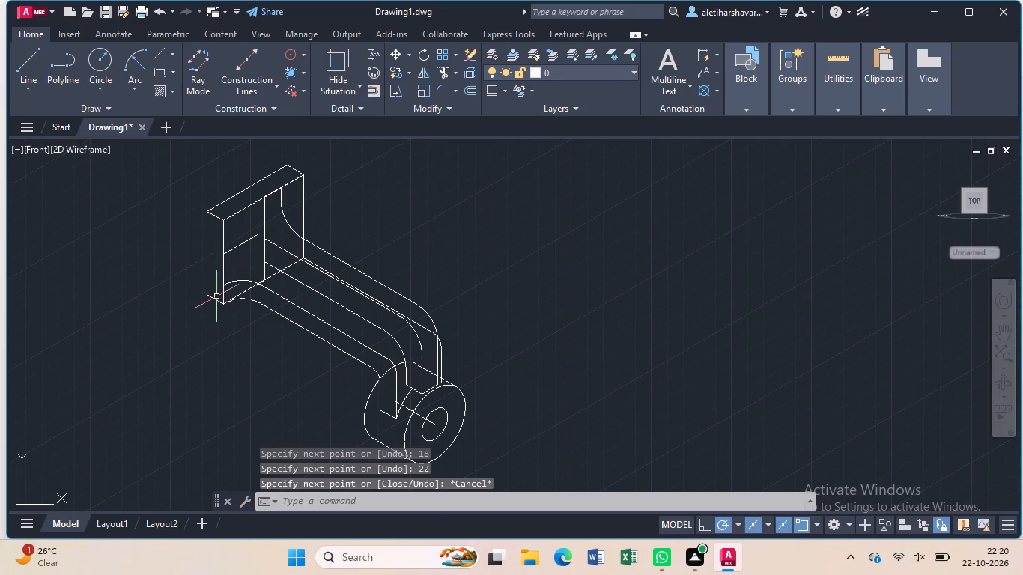
Draw an isocircle of radius 8 on the plate's front face, centred on the 30° construction line.
{"action": "scroll", "coordinate": [245, 230], "scroll_direction": "up", "scroll_amount": 2}
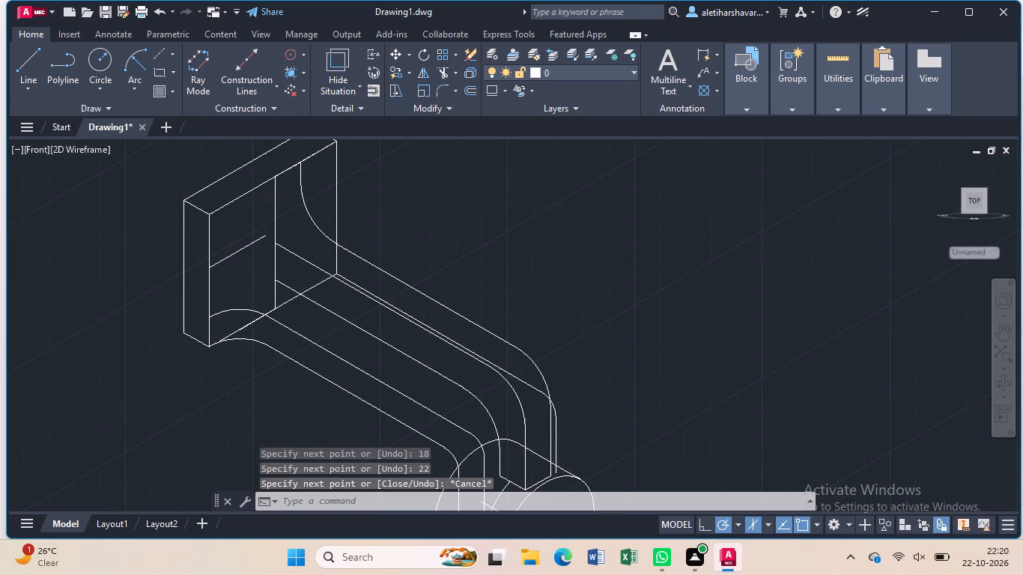
{"action": "type", "text": "ell"}
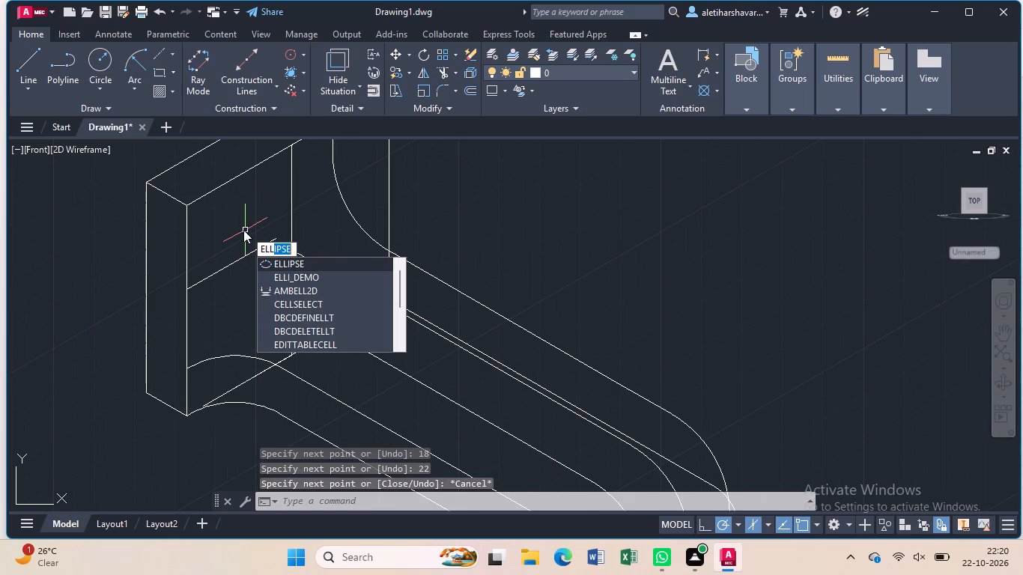
{"action": "left_click", "coordinate": [285, 261]}
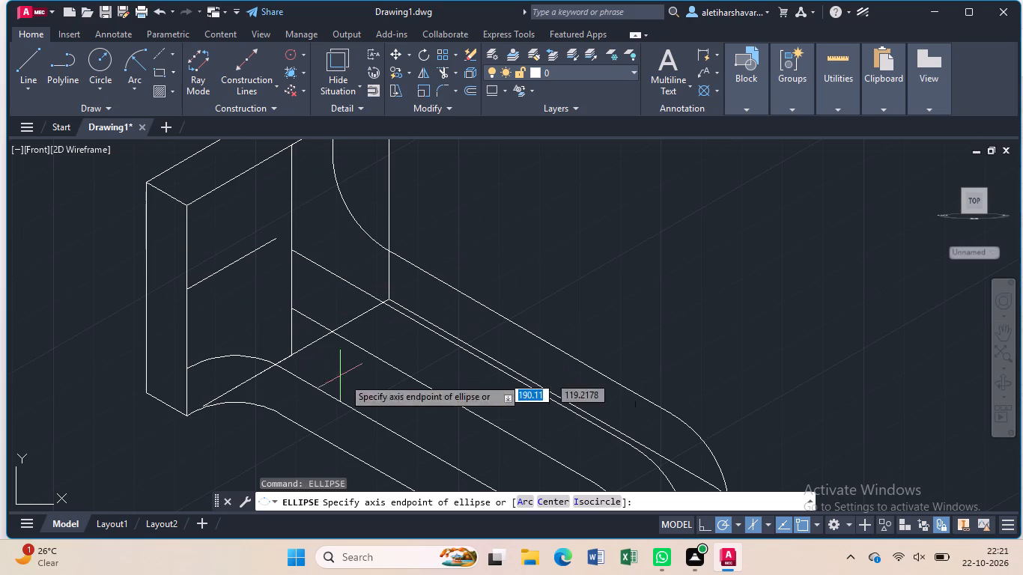
{"action": "left_click", "coordinate": [595, 500]}
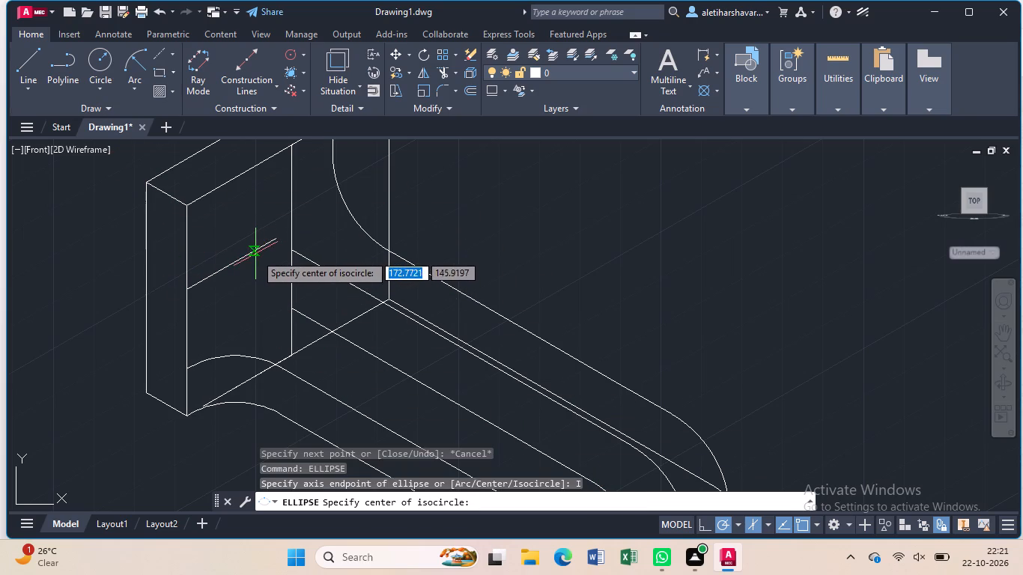
{"action": "left_click", "coordinate": [249, 257]}
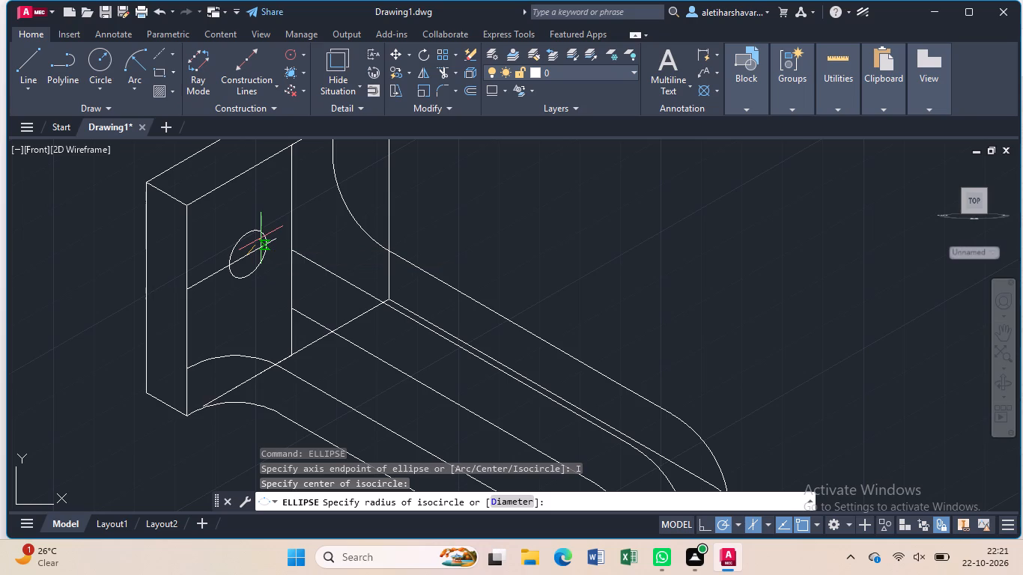
{"action": "key", "text": "8"}
{"action": "key", "text": "Return"}
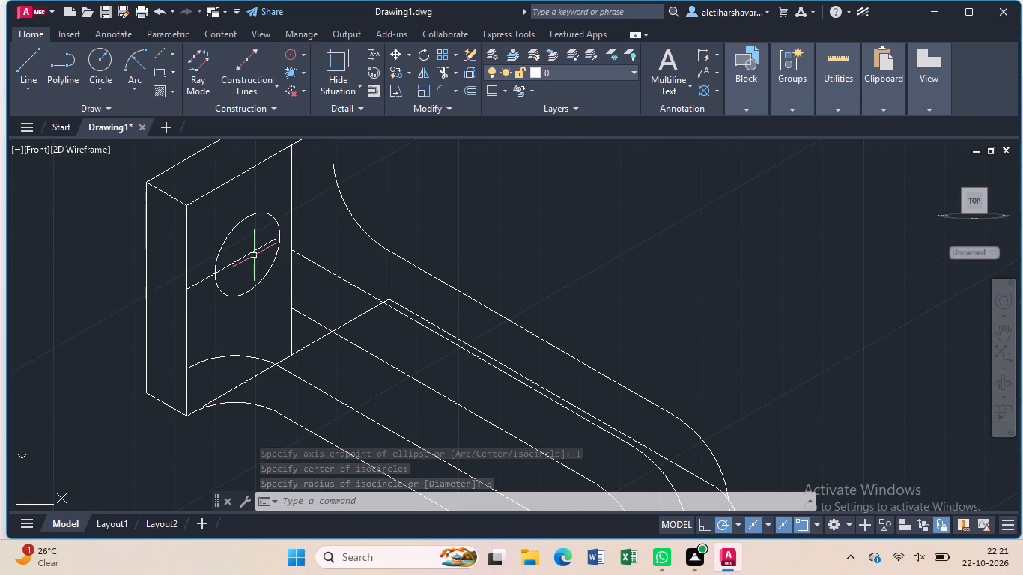
Erase the 30° construction line through the plate's hole and the centre axis line of the eye.
{"action": "left_click", "coordinate": [252, 252]}
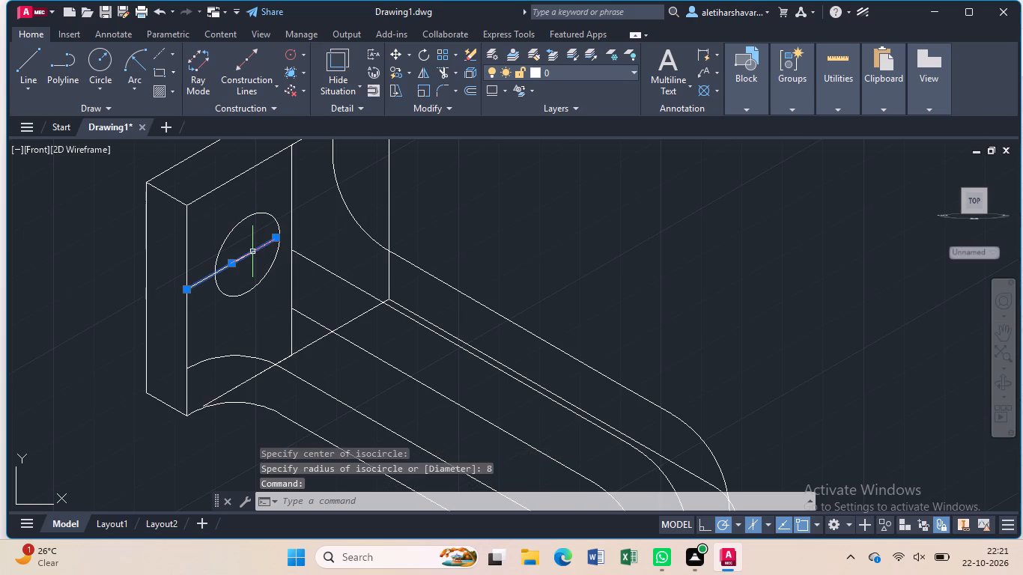
{"action": "key", "text": "Delete"}
{"action": "scroll", "coordinate": [260, 276], "scroll_direction": "down", "scroll_amount": 1}
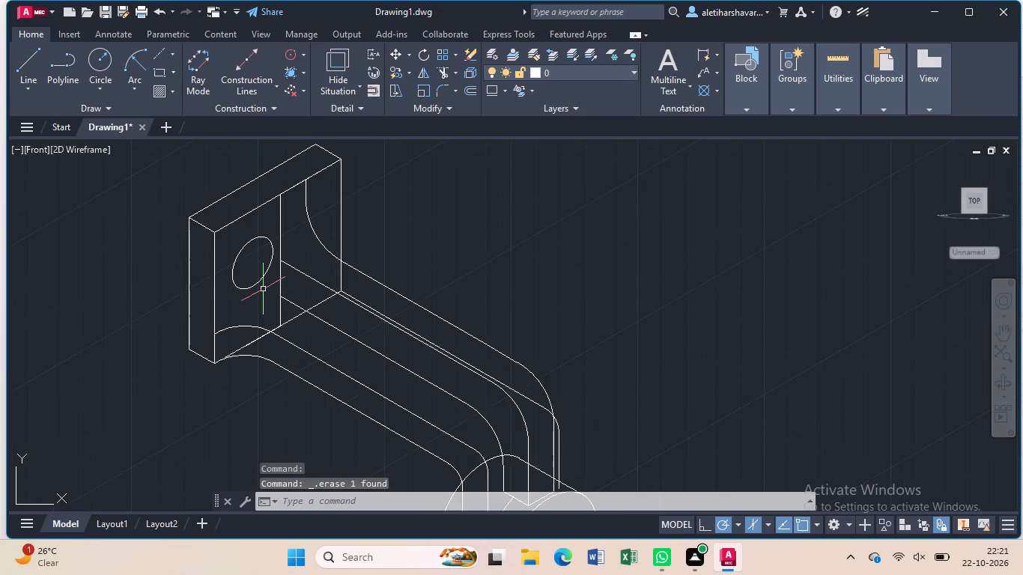
{"action": "scroll", "coordinate": [263, 289], "scroll_direction": "down", "scroll_amount": 1}
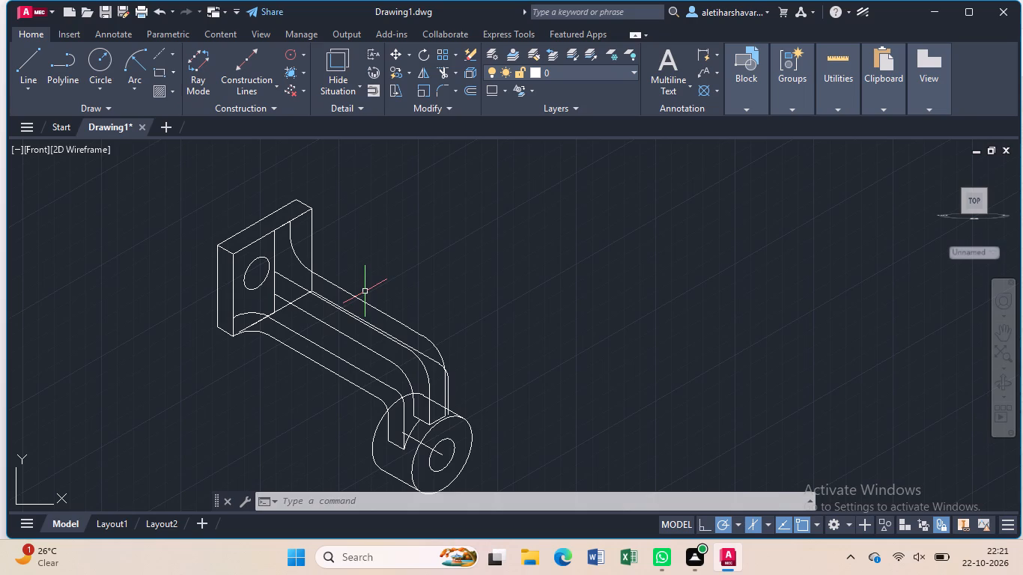
{"action": "middle_click_drag", "start_coordinate": [365, 291], "coordinate": [333, 184]}
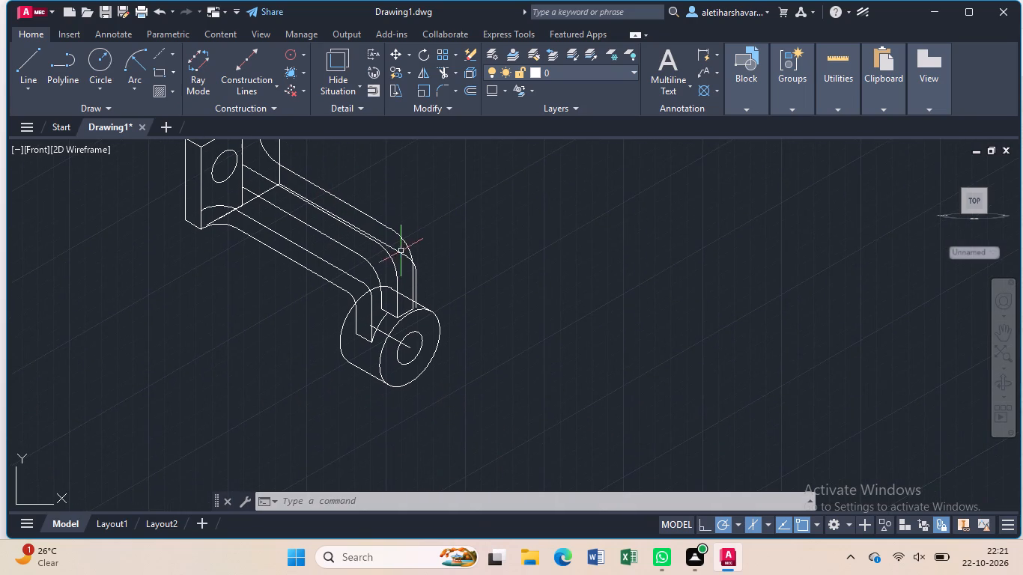
{"action": "scroll", "coordinate": [401, 253], "scroll_direction": "up", "scroll_amount": 1}
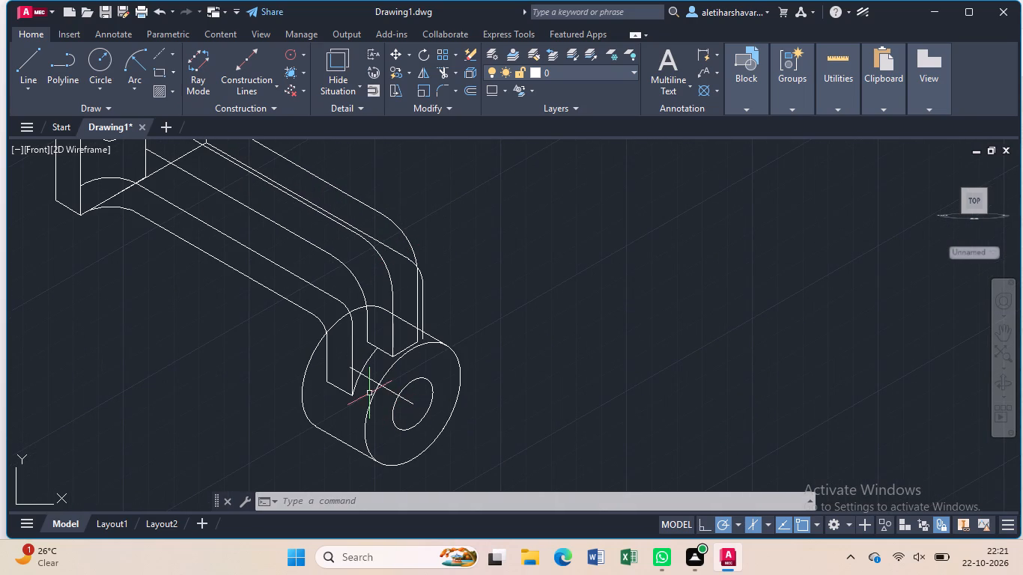
{"action": "left_click", "coordinate": [386, 390]}
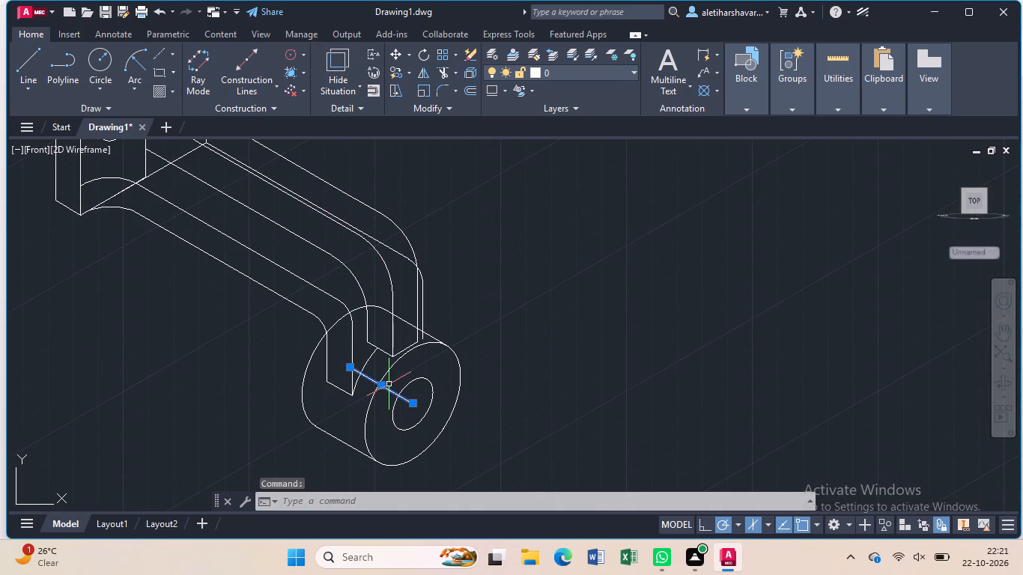
{"action": "key", "text": "Delete"}
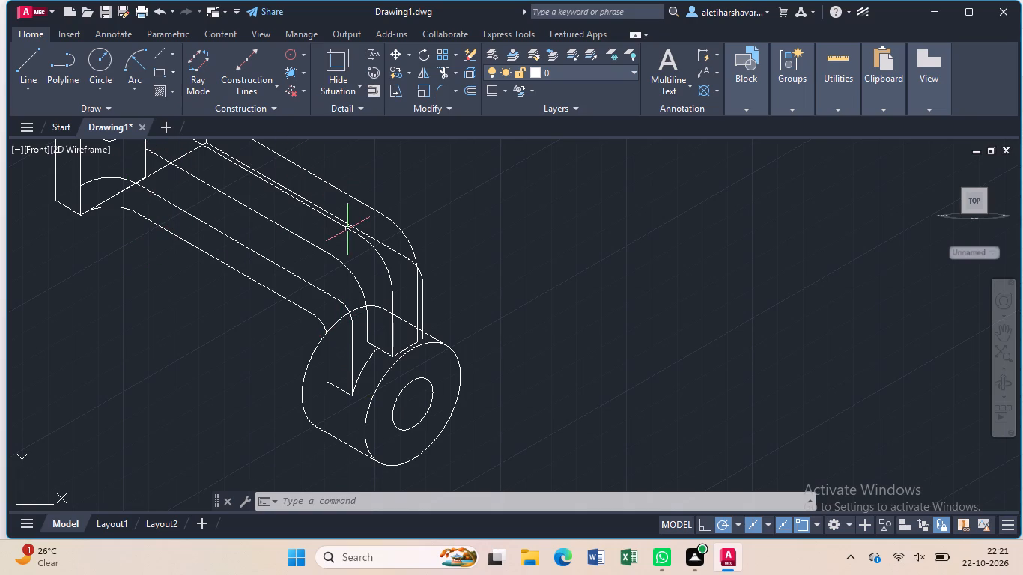
Add an aligned dimension for the plate's thickness along its short lower edge, keeping the default text.
{"action": "left_click", "coordinate": [716, 50]}
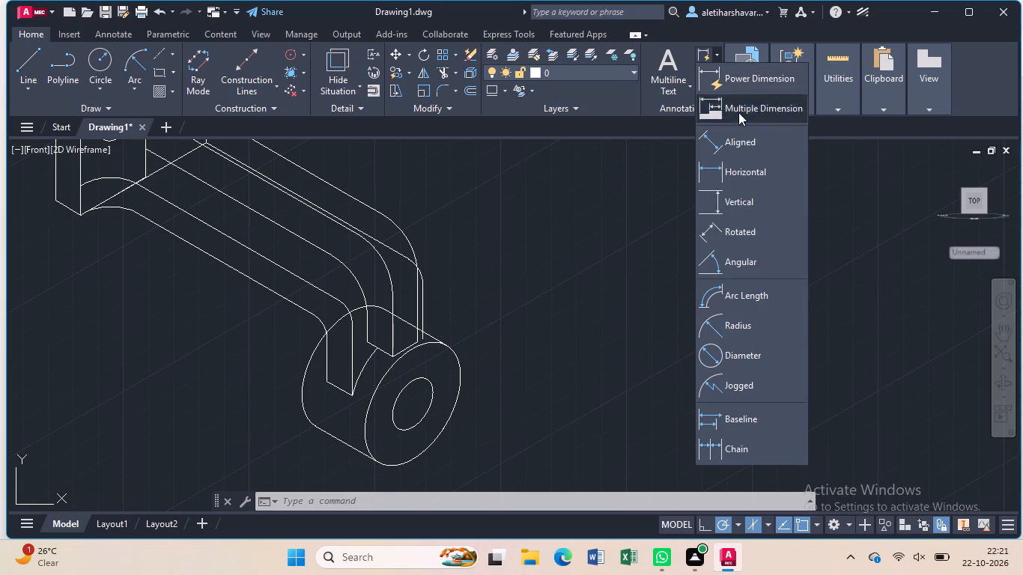
{"action": "left_click", "coordinate": [737, 144]}
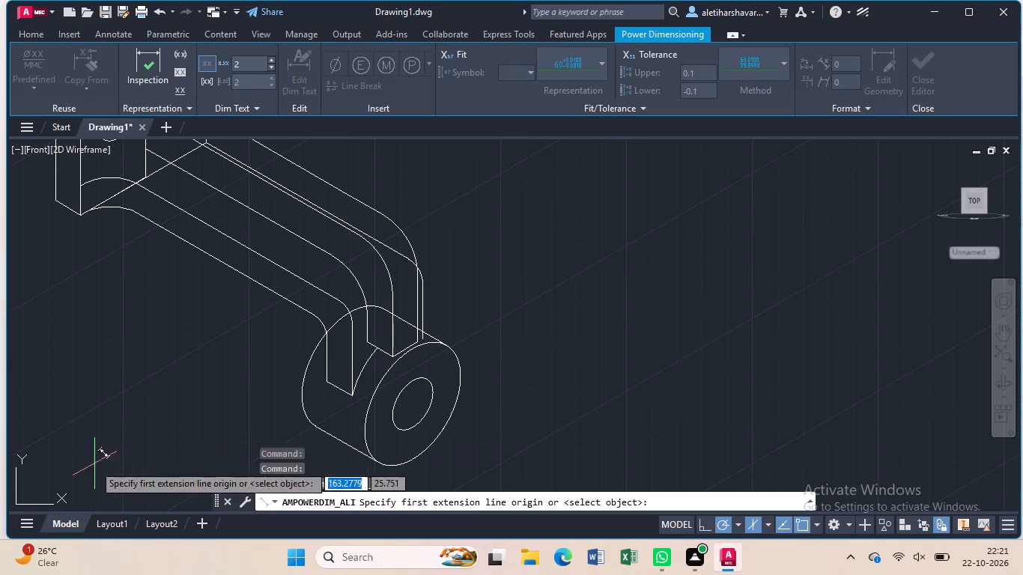
{"action": "middle_click_drag", "start_coordinate": [207, 322], "coordinate": [549, 424]}
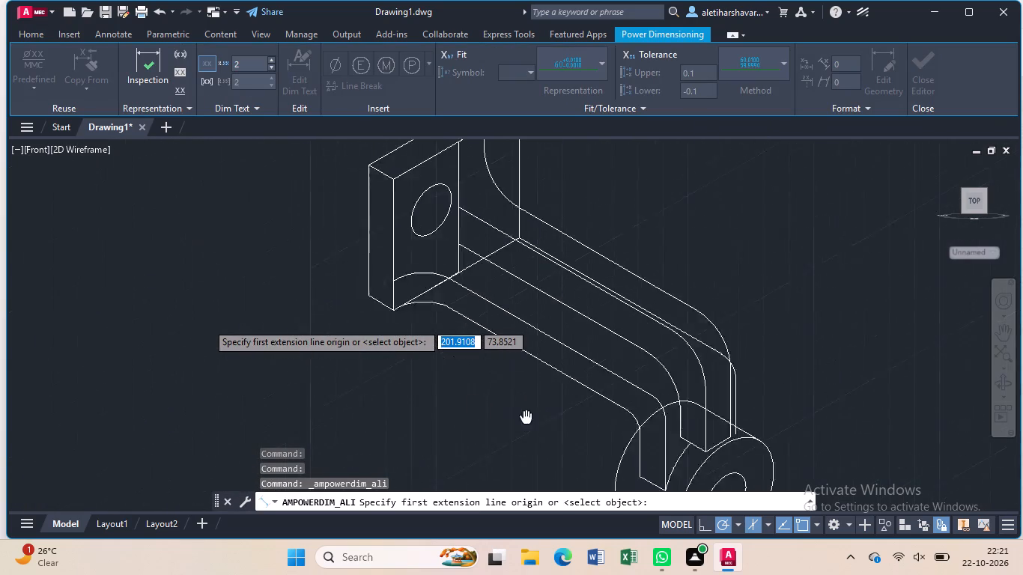
{"action": "middle_click_drag", "start_coordinate": [549, 424], "coordinate": [606, 435]}
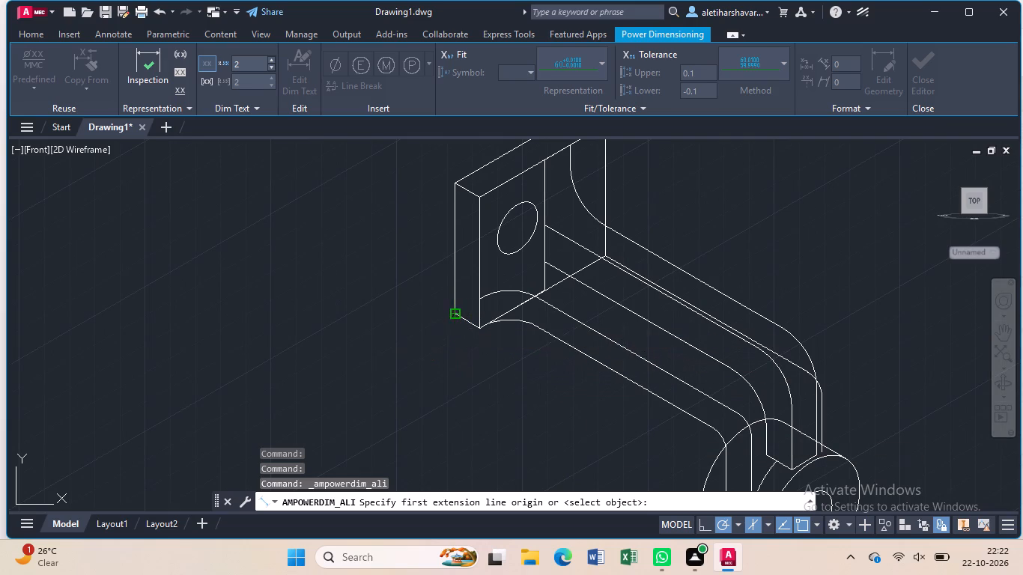
{"action": "left_click", "coordinate": [453, 318]}
{"action": "double_click", "coordinate": [483, 330]}
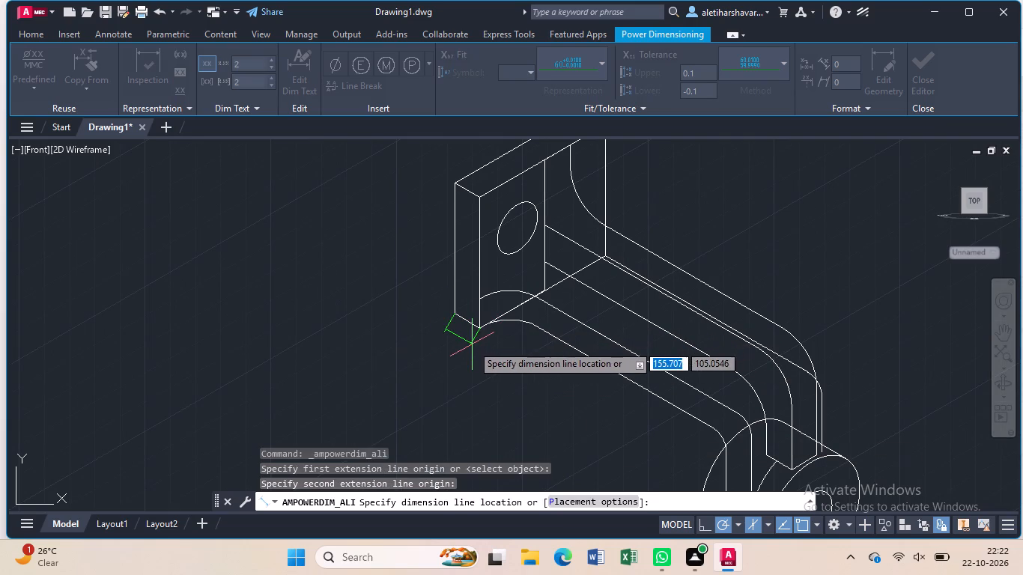
{"action": "left_click", "coordinate": [472, 344]}
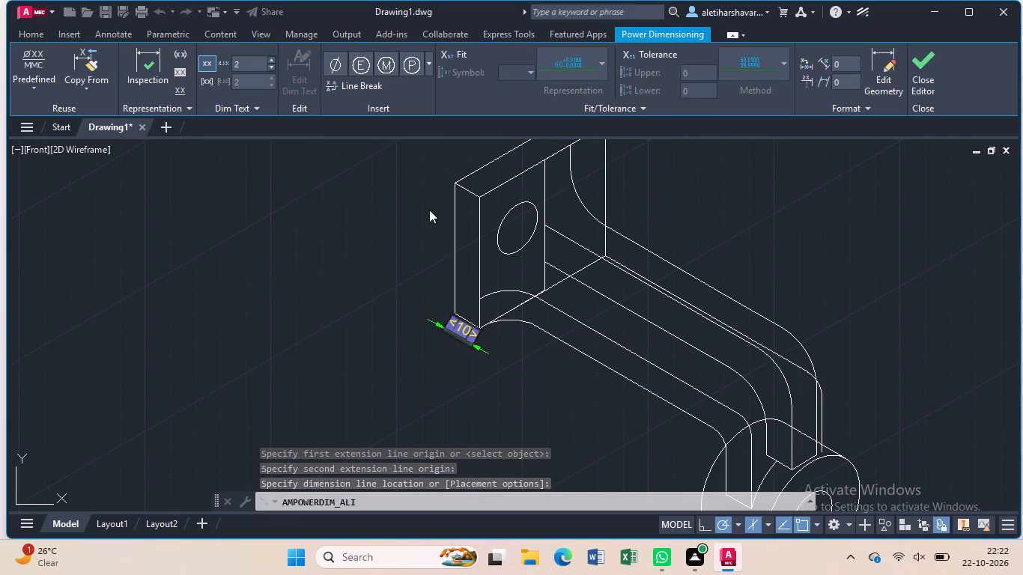
{"action": "key", "text": "Return"}
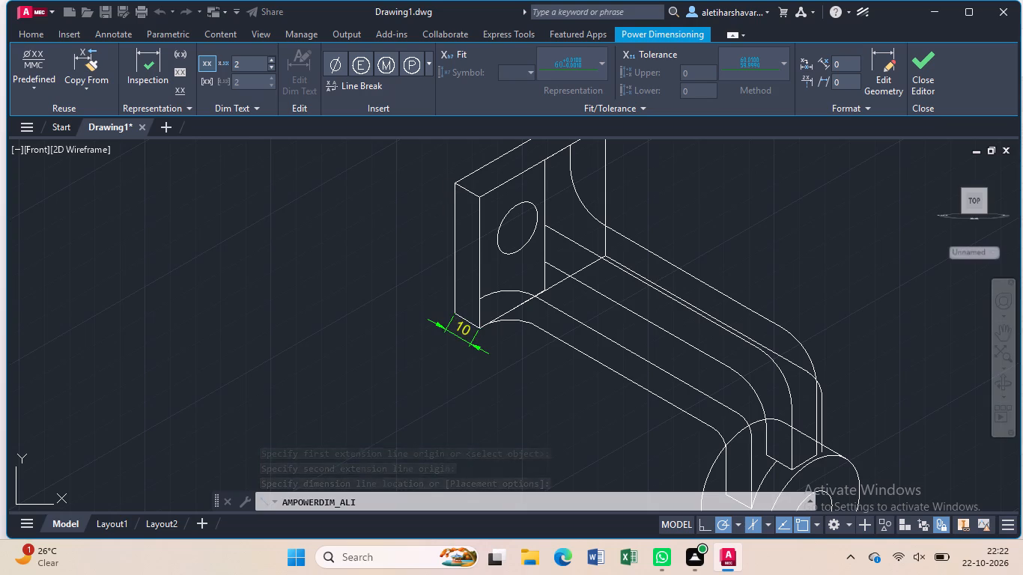
Add aligned dimensions for the plate's rear vertical edge and its long upper rear edge.
{"action": "left_click", "coordinate": [452, 314]}
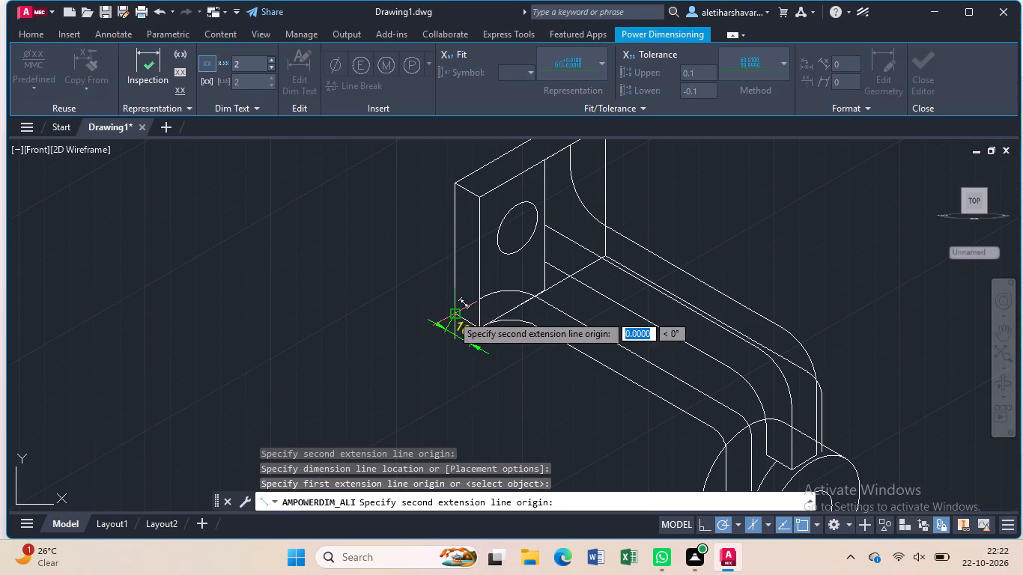
{"action": "left_click", "coordinate": [453, 185]}
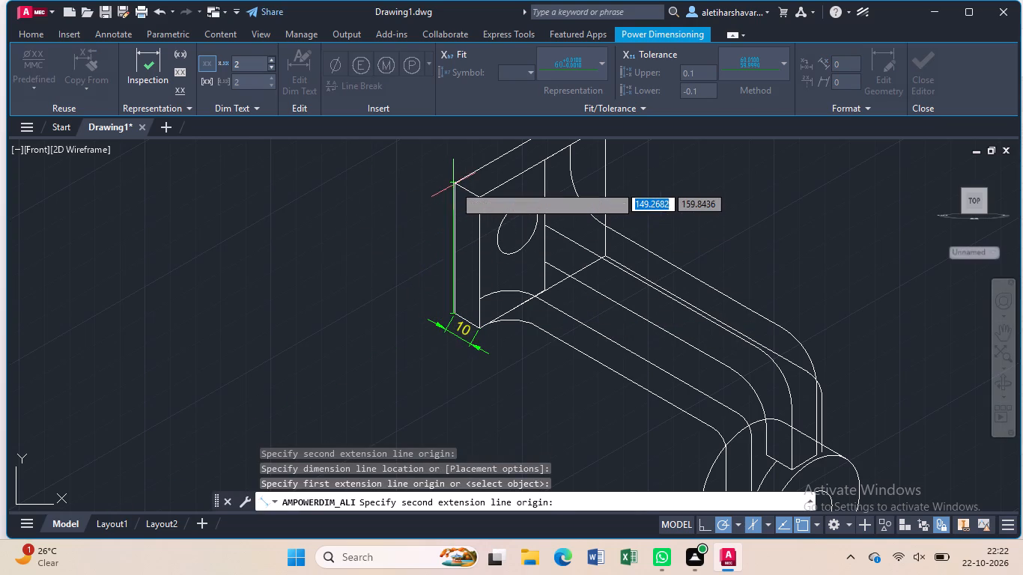
{"action": "left_click", "coordinate": [426, 187]}
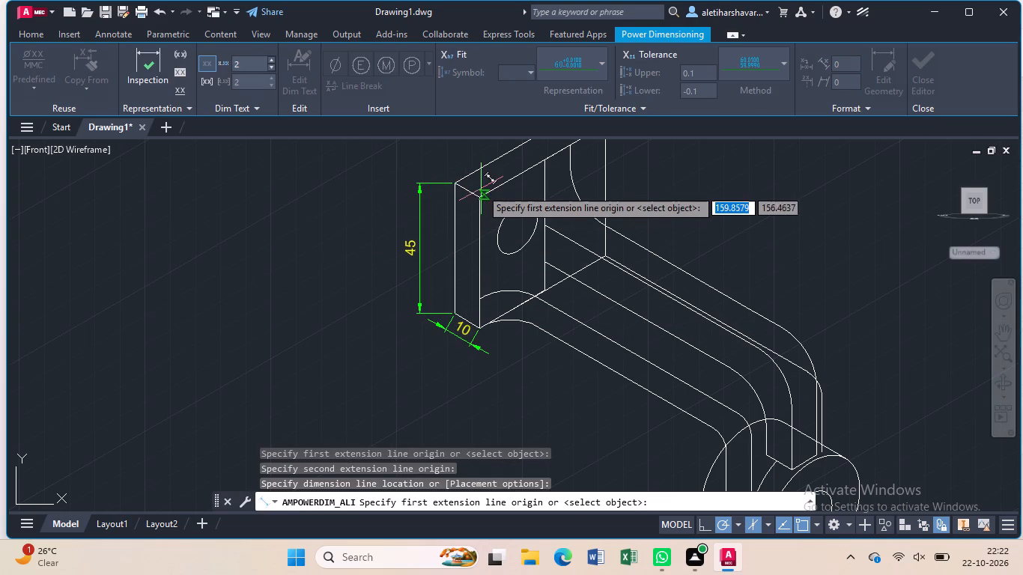
{"action": "middle_click_drag", "start_coordinate": [480, 194], "coordinate": [453, 343]}
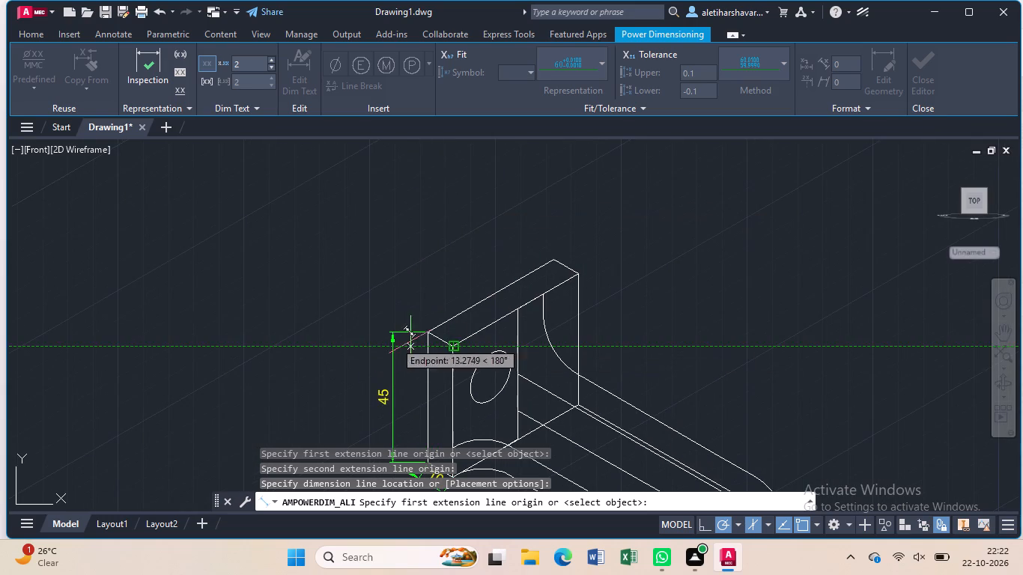
{"action": "left_click", "coordinate": [427, 332]}
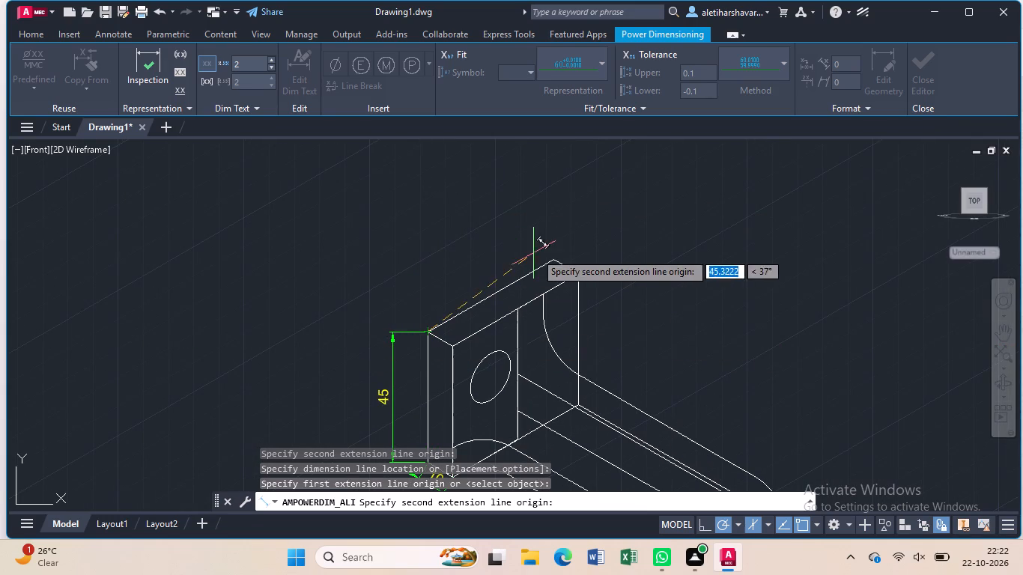
{"action": "left_click", "coordinate": [553, 261]}
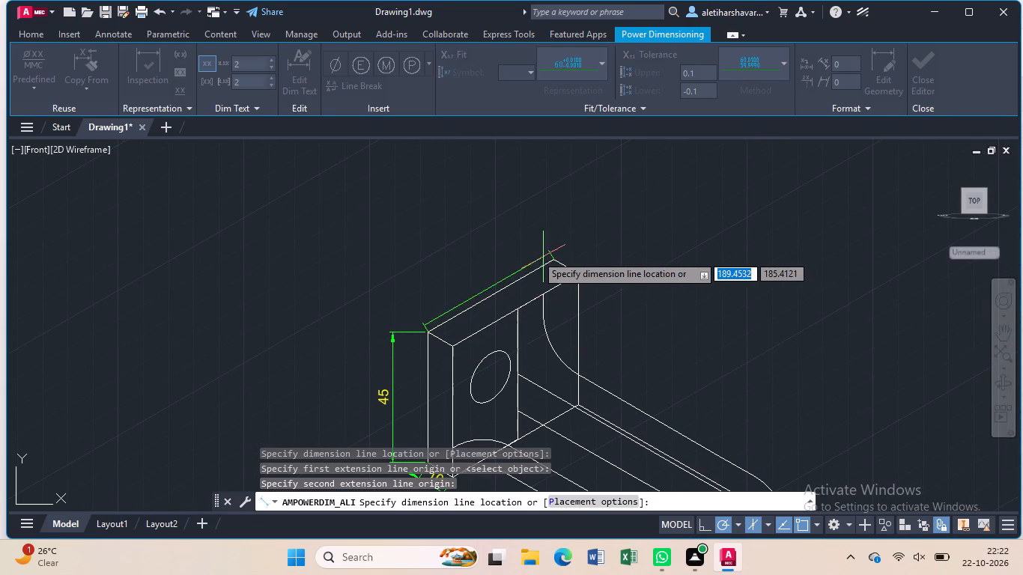
{"action": "left_click", "coordinate": [523, 252]}
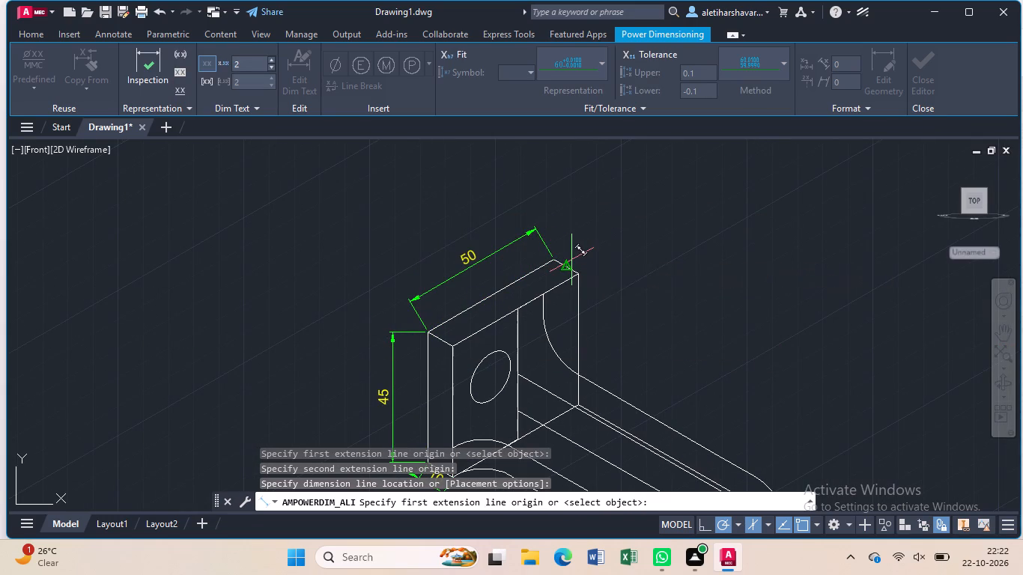
Add an aligned dimension for the plate's thickness along its short upper edge, keeping the default text.
{"action": "left_click", "coordinate": [553, 260]}
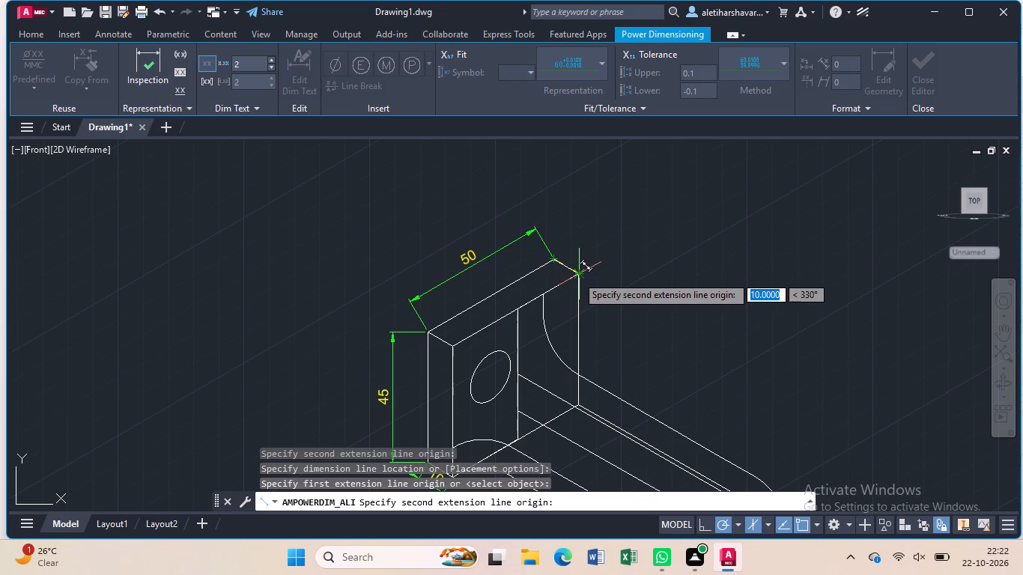
{"action": "left_click", "coordinate": [577, 276]}
{"action": "left_click", "coordinate": [568, 282]}
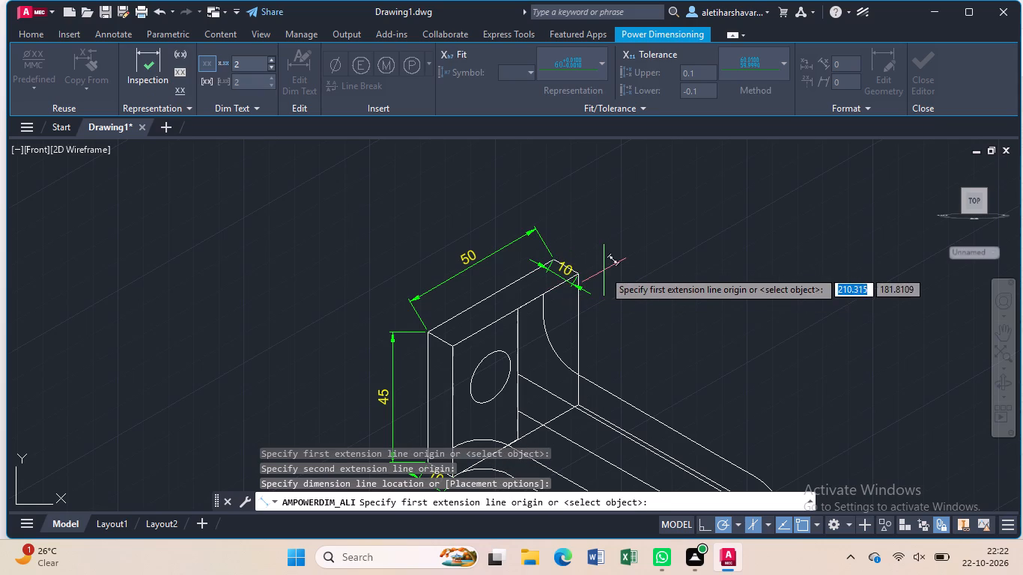
Add an aligned dimension across the arm's lower strip, between its two long edges near the plate.
{"action": "middle_click_drag", "start_coordinate": [584, 338], "coordinate": [395, 186]}
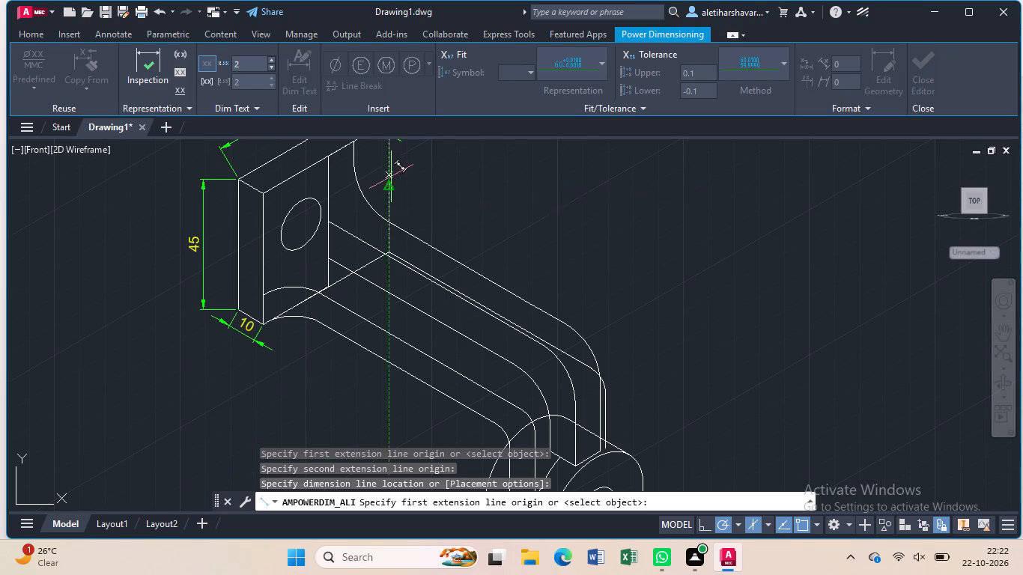
{"action": "middle_click_drag", "start_coordinate": [389, 313], "coordinate": [380, 304]}
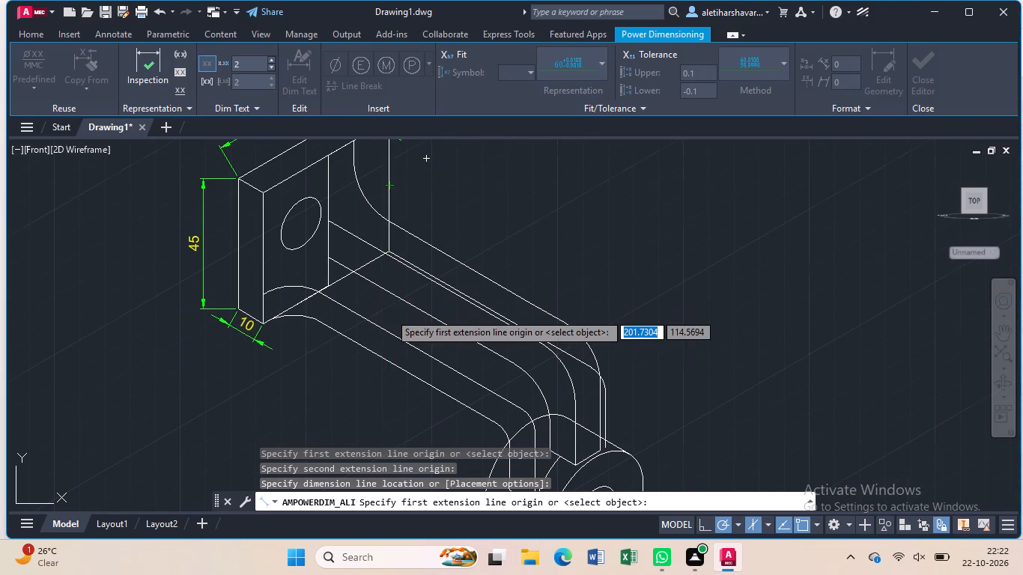
{"action": "middle_click_drag", "start_coordinate": [380, 304], "coordinate": [295, 211]}
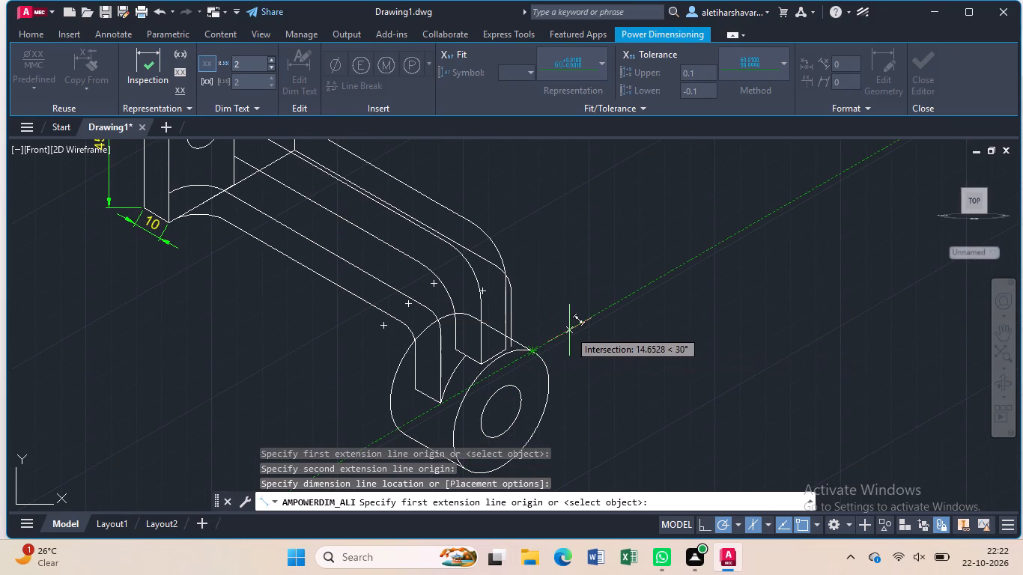
{"action": "left_click", "coordinate": [285, 224]}
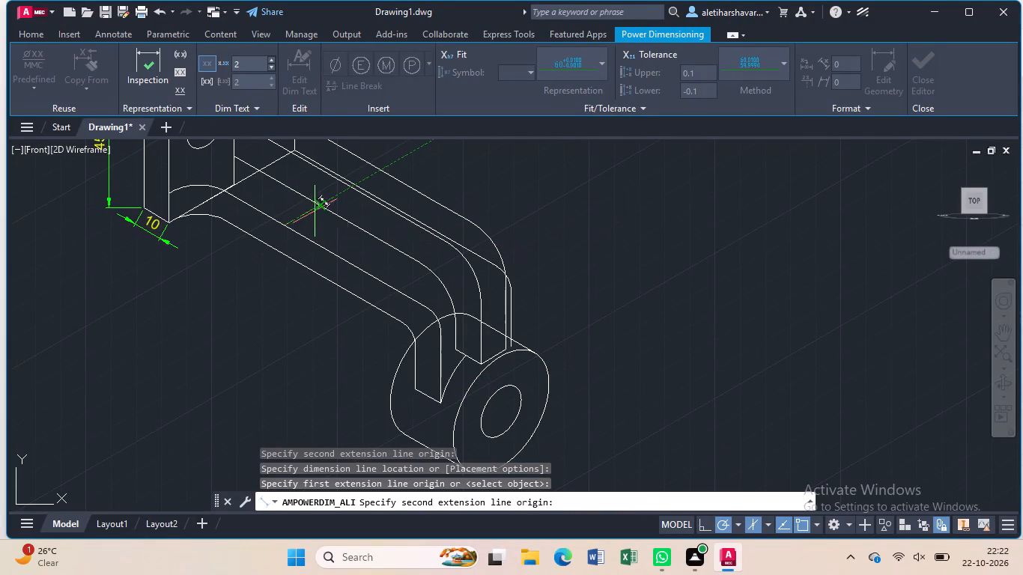
{"action": "left_click", "coordinate": [318, 207]}
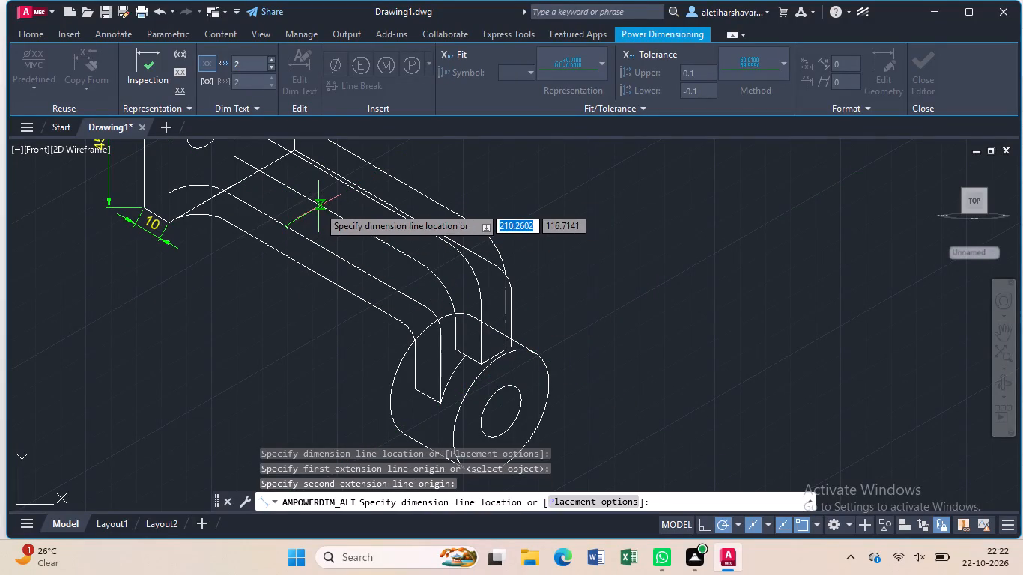
{"action": "left_click", "coordinate": [300, 201]}
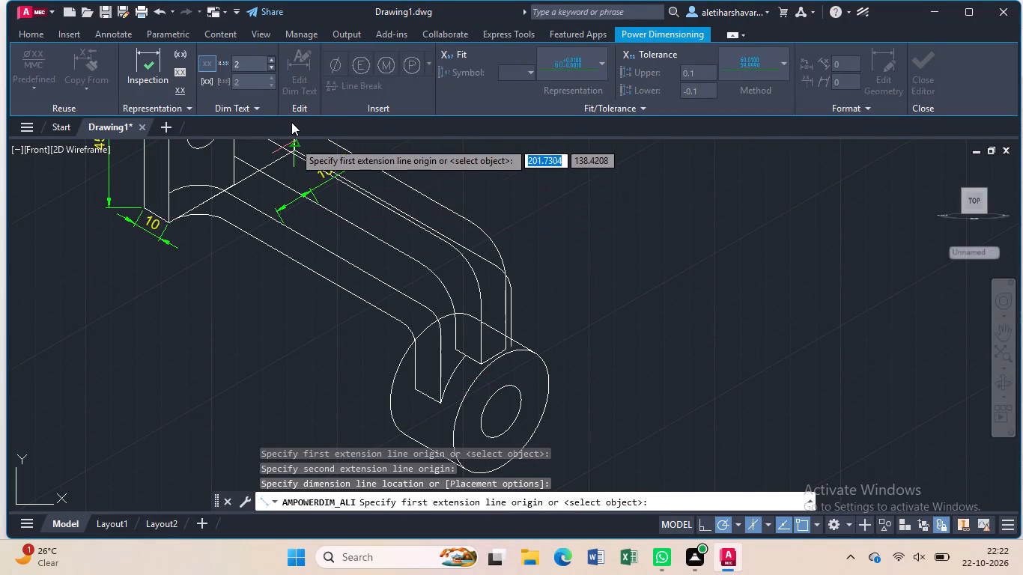
{"action": "key", "text": "Escape"}
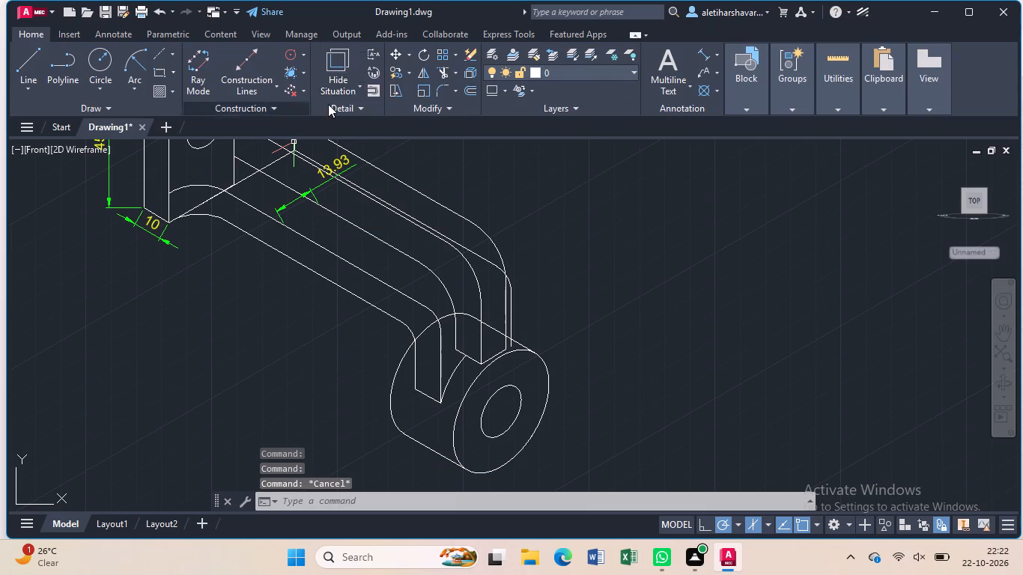
Override the text of the aligned dimension across the arm's lower strip with 14.
{"action": "left_click", "coordinate": [337, 166]}
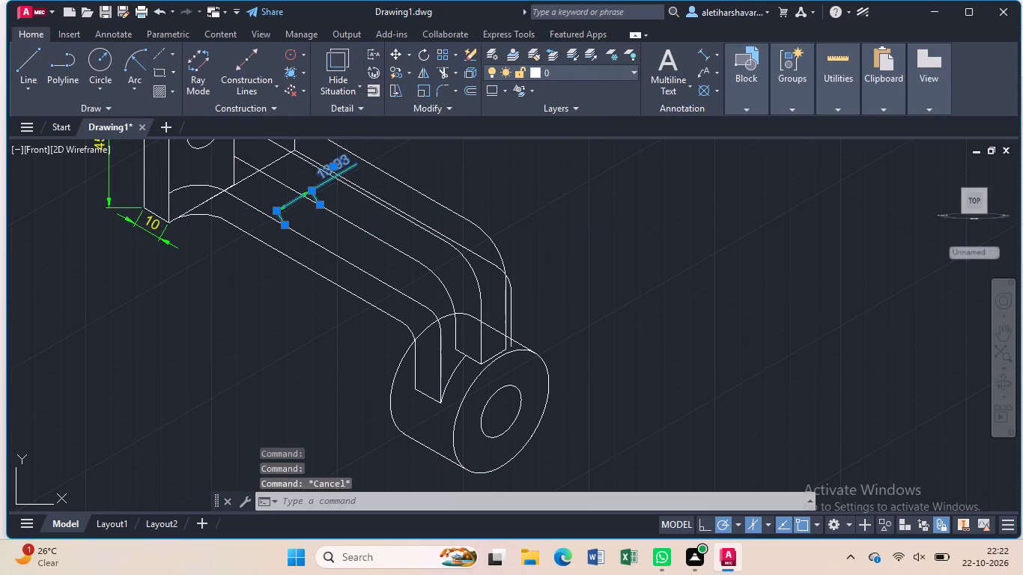
{"action": "left_click", "coordinate": [299, 60]}
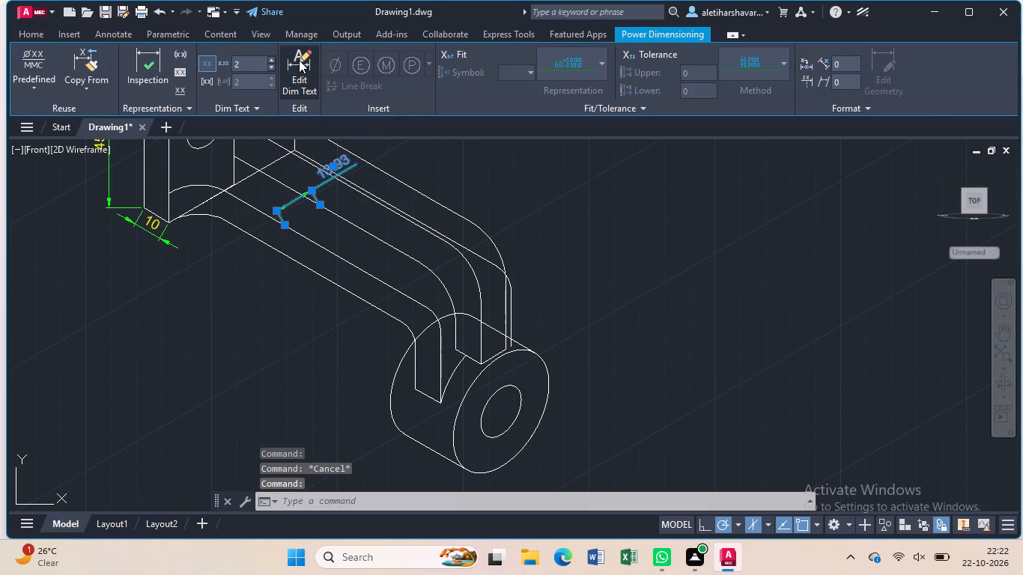
{"action": "key", "text": "BackSpace"}
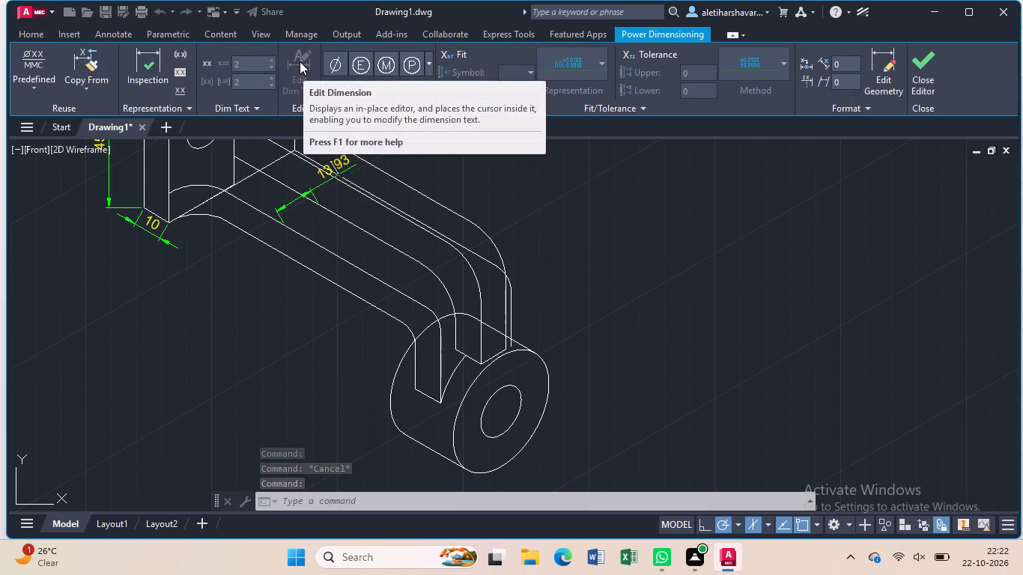
{"action": "key", "text": "1"}
{"action": "key", "text": "4"}
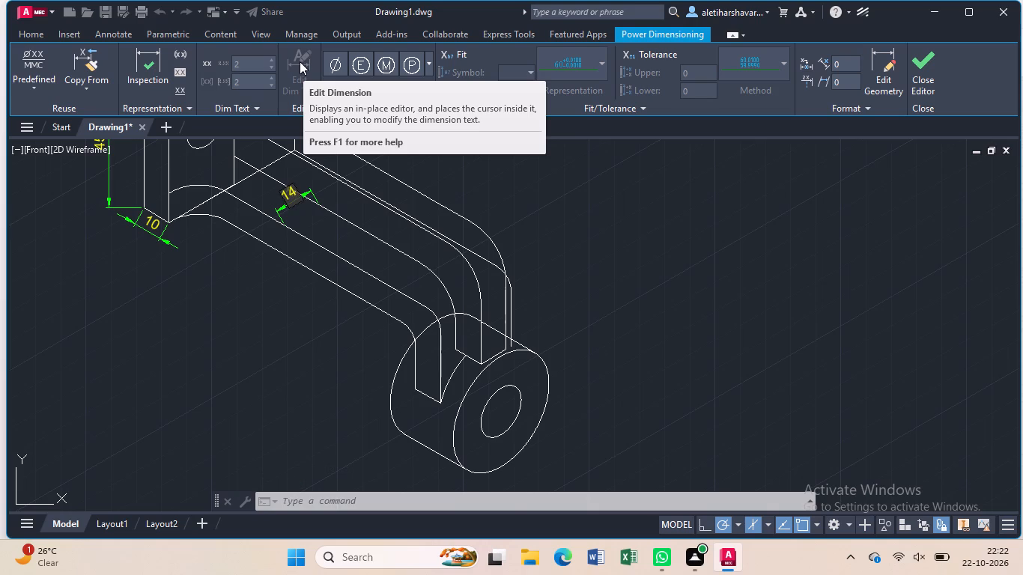
{"action": "key", "text": "Return"}
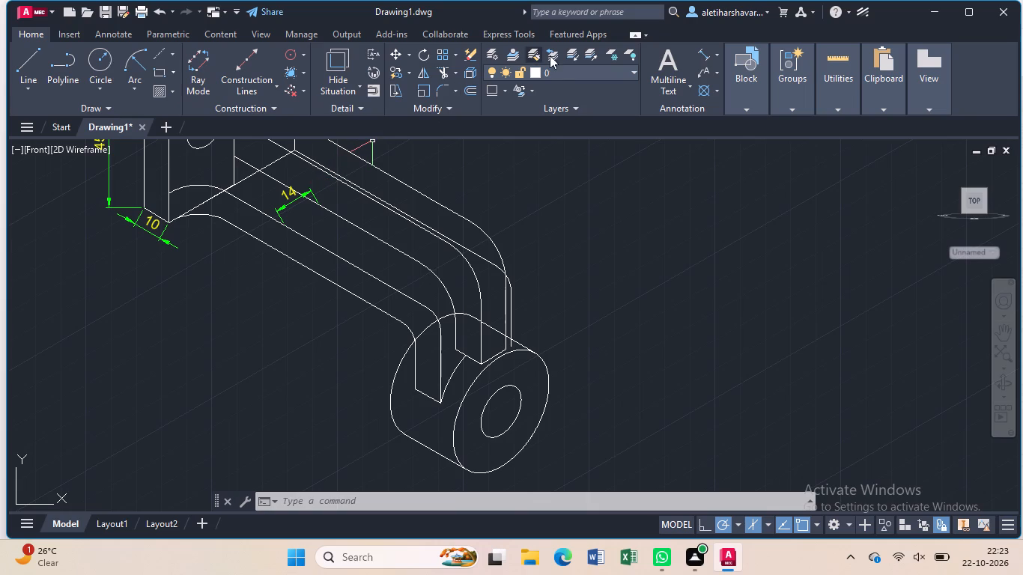
Add a near-vertical aligned dimension from the arm's middle long edge to the edge above it, with the text 10.
{"action": "left_click", "coordinate": [700, 49]}
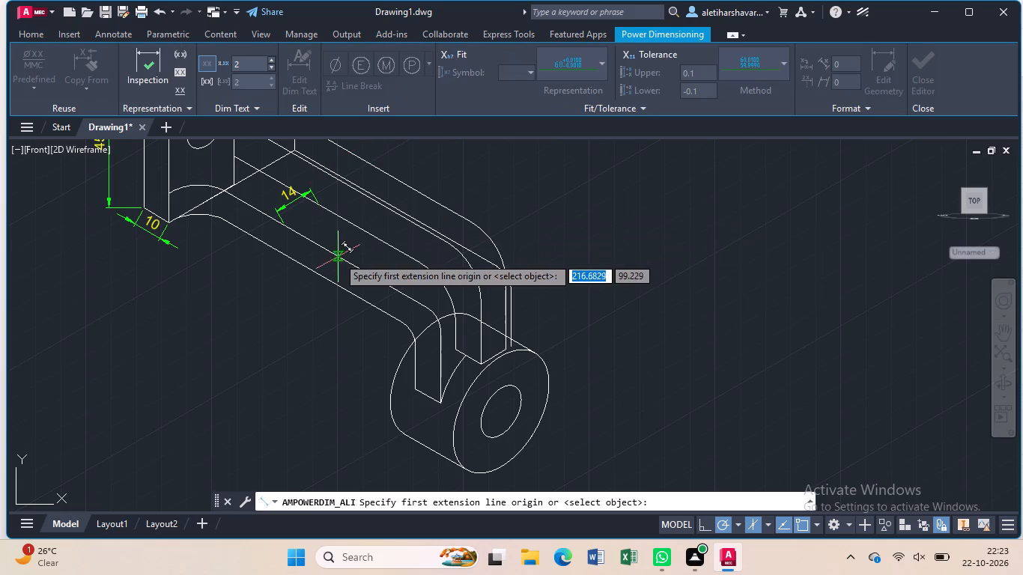
{"action": "left_click", "coordinate": [369, 239]}
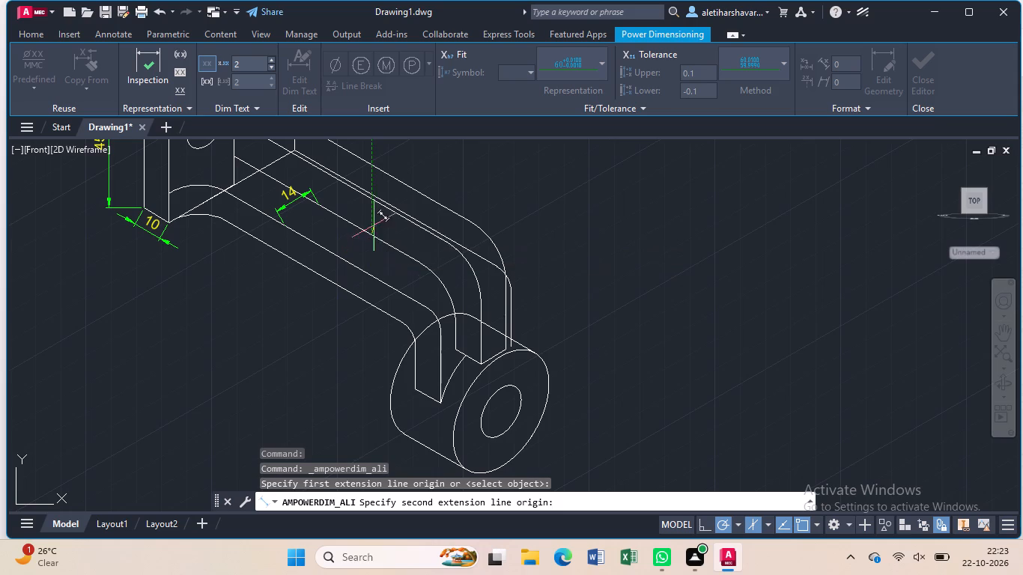
{"action": "left_click", "coordinate": [375, 201]}
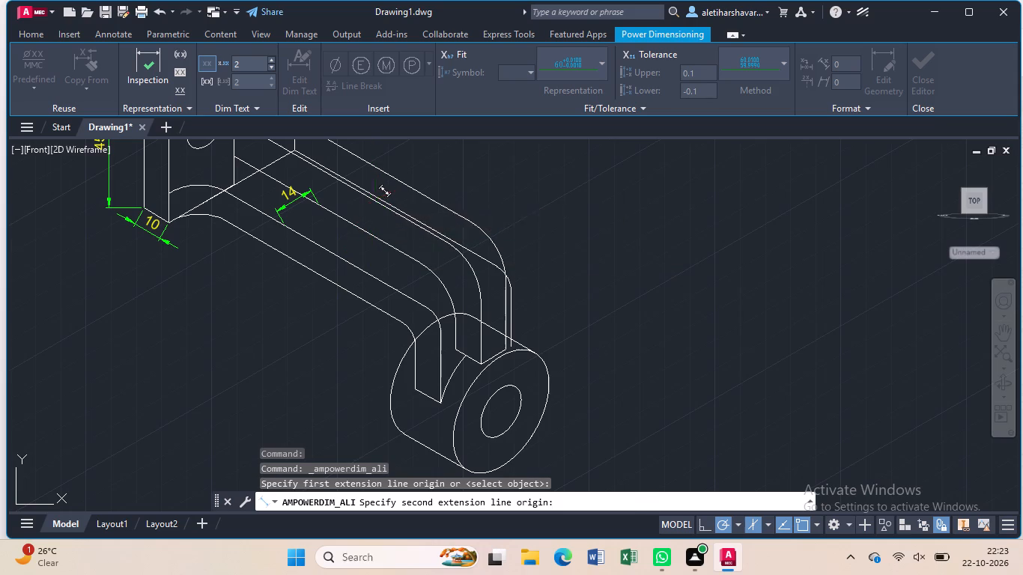
{"action": "left_click", "coordinate": [363, 203]}
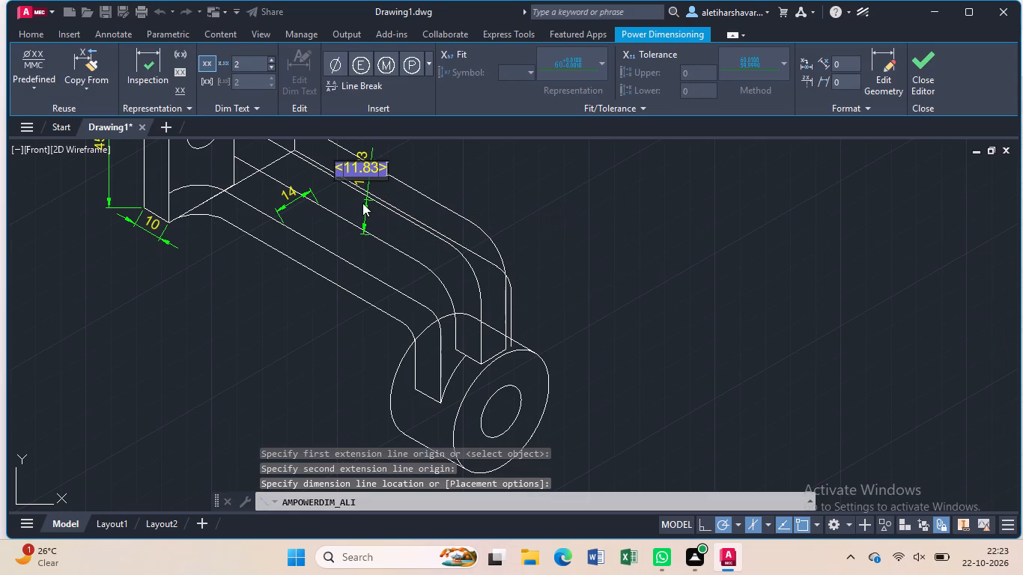
{"action": "key", "text": "BackSpace"}
{"action": "type", "text": "10"}
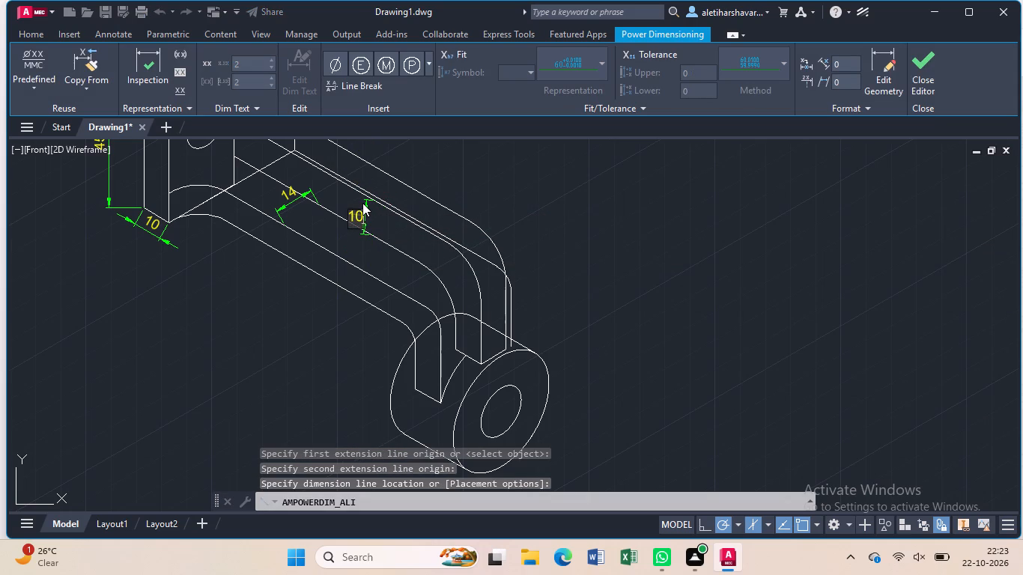
{"action": "key", "text": "Return"}
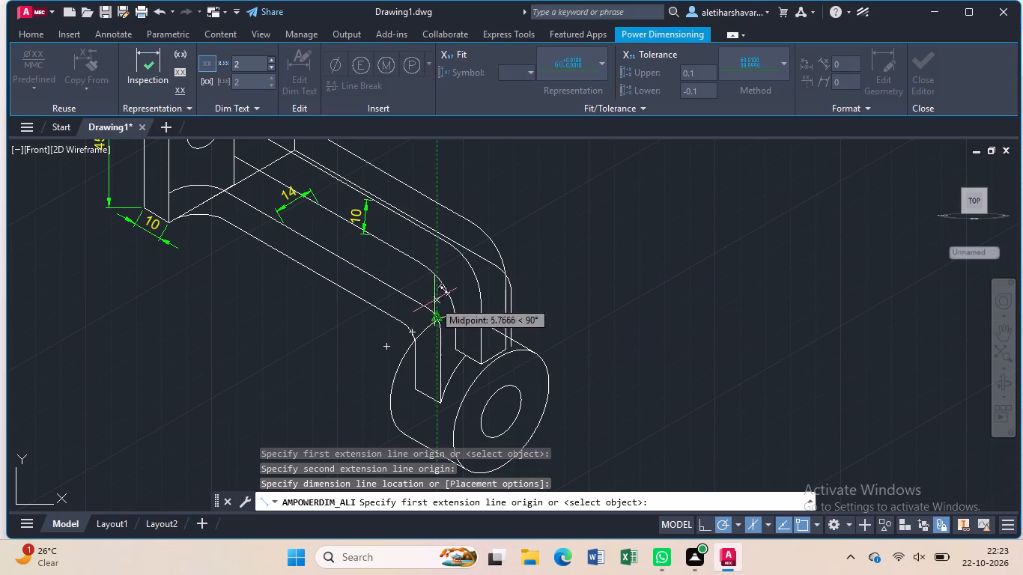
Add a slanted aligned dimension between the same two long arm edges, just before the bend.
{"action": "left_click", "coordinate": [404, 258]}
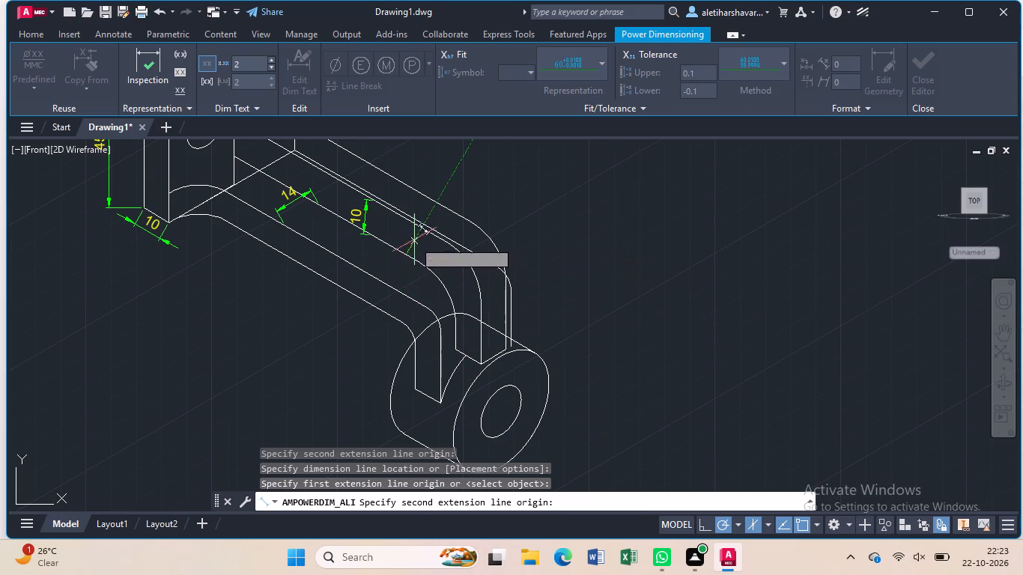
{"action": "left_click", "coordinate": [426, 232]}
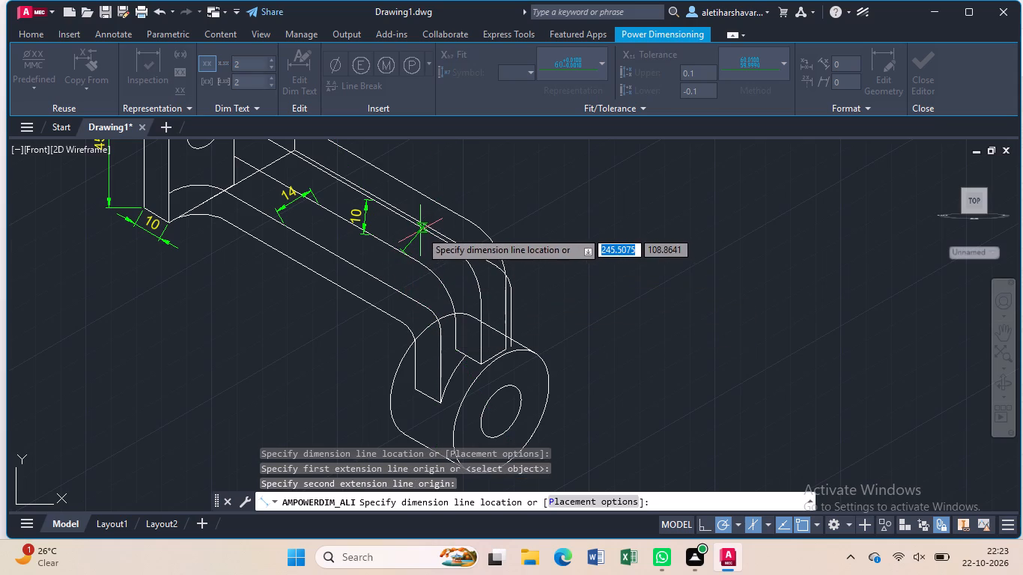
{"action": "left_click", "coordinate": [420, 231]}
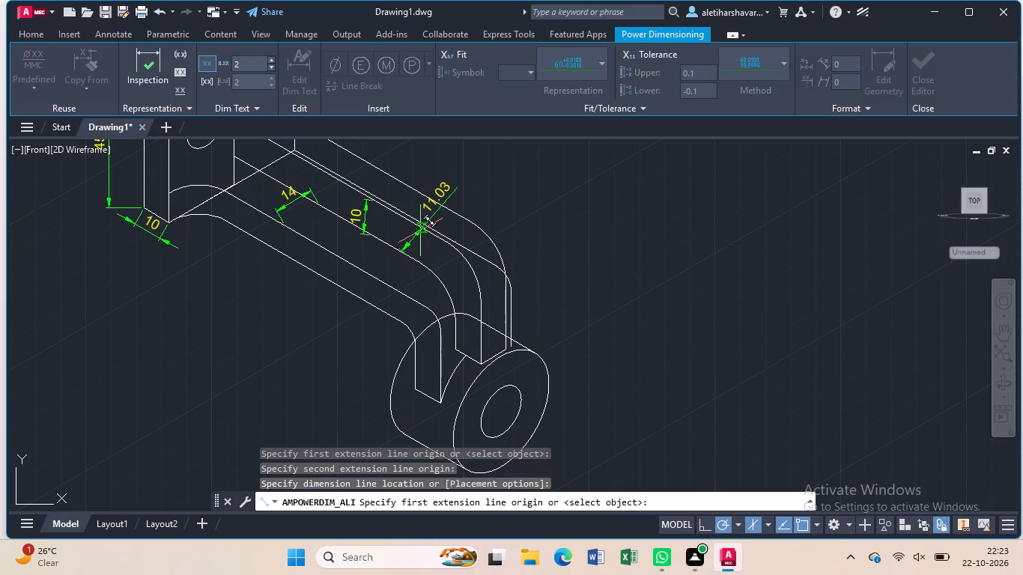
{"action": "key", "text": "BackSpace"}
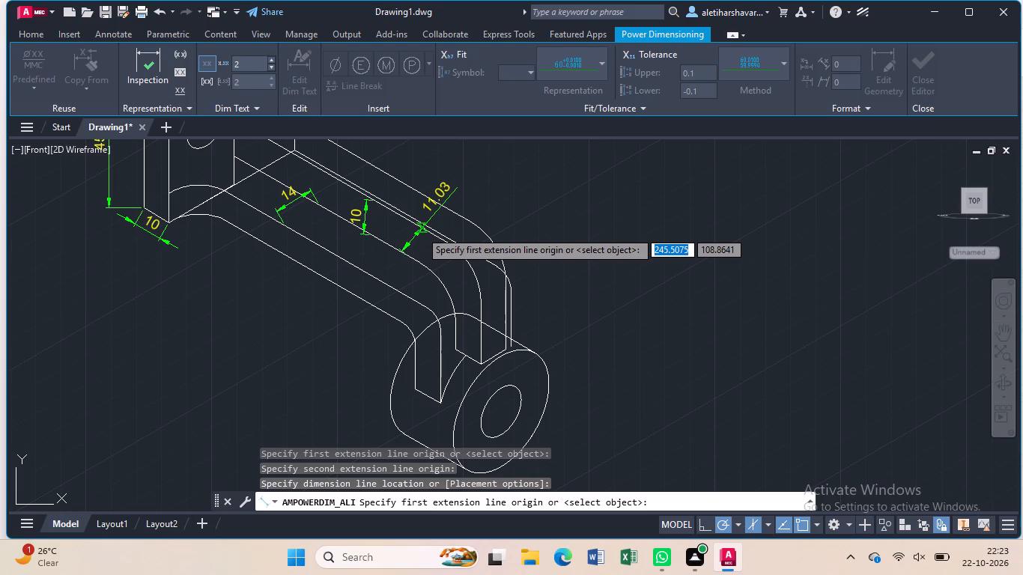
{"action": "key", "text": "Escape"}
Override the text of the slanted dimension near the arm's bend with 10.
{"action": "left_click", "coordinate": [437, 207]}
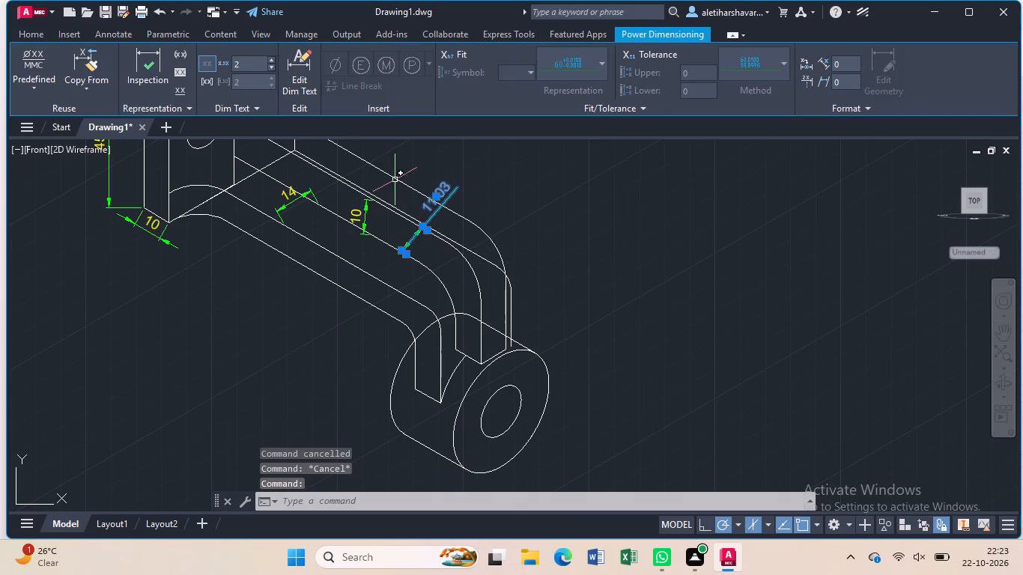
{"action": "left_click", "coordinate": [297, 59]}
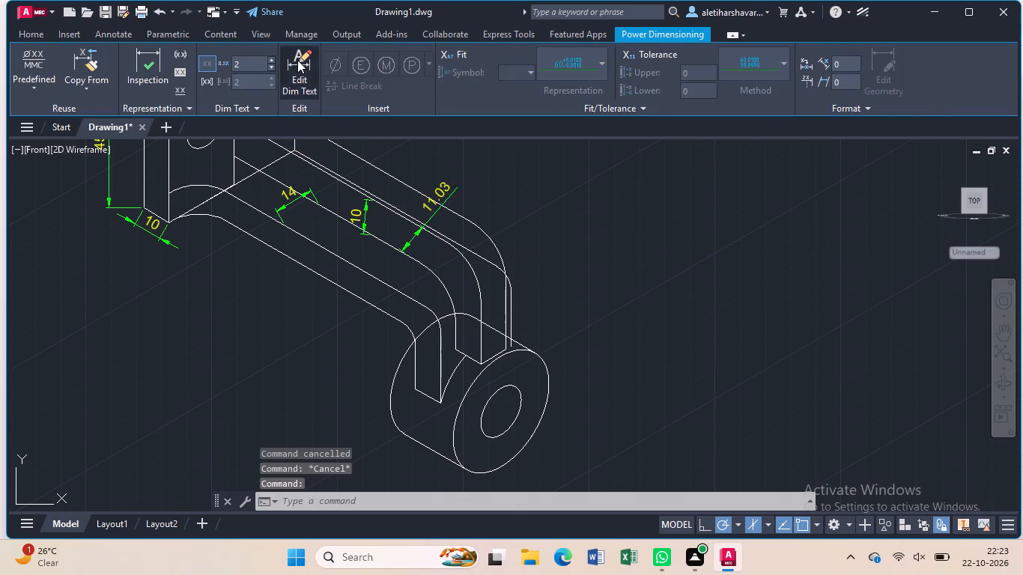
{"action": "key", "text": "BackSpace"}
{"action": "type", "text": "10"}
{"action": "key", "text": "Return"}
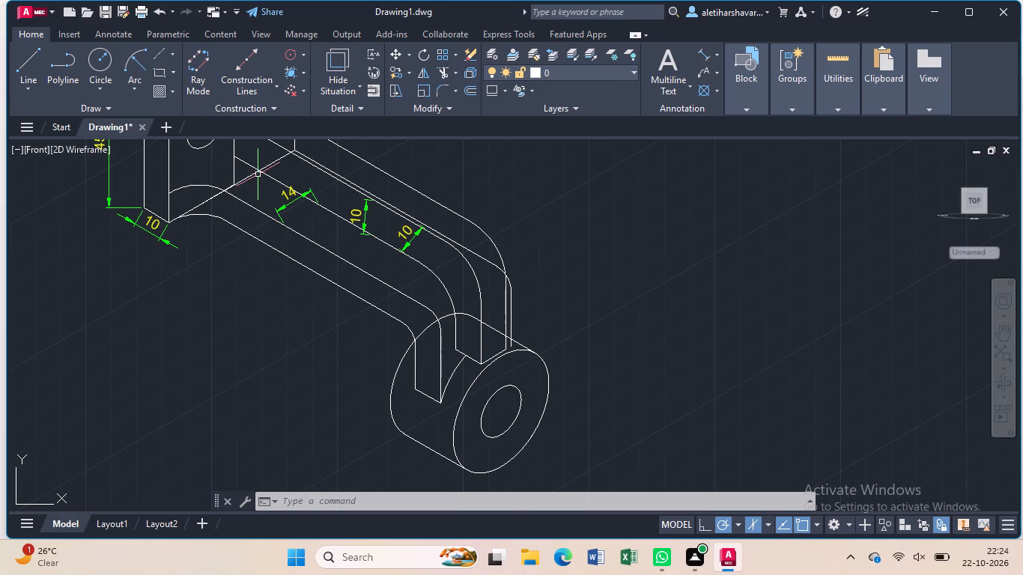
Add an aligned dimension from the arm's lower end corner to the eye's front rim, with the text 12.
{"action": "middle_click_drag", "start_coordinate": [263, 182], "coordinate": [258, 291]}
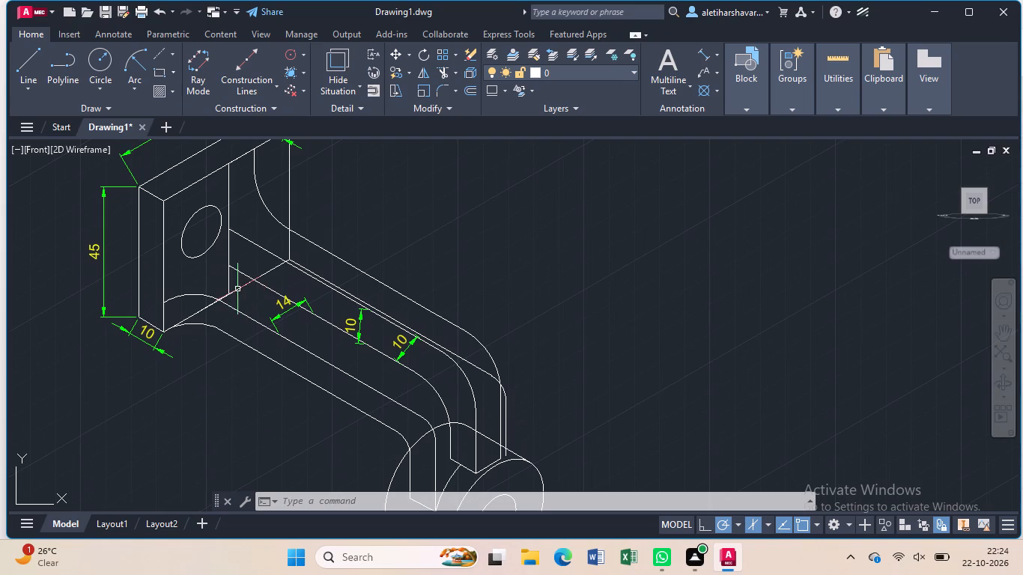
{"action": "scroll", "coordinate": [246, 238], "scroll_direction": "down", "scroll_amount": 1}
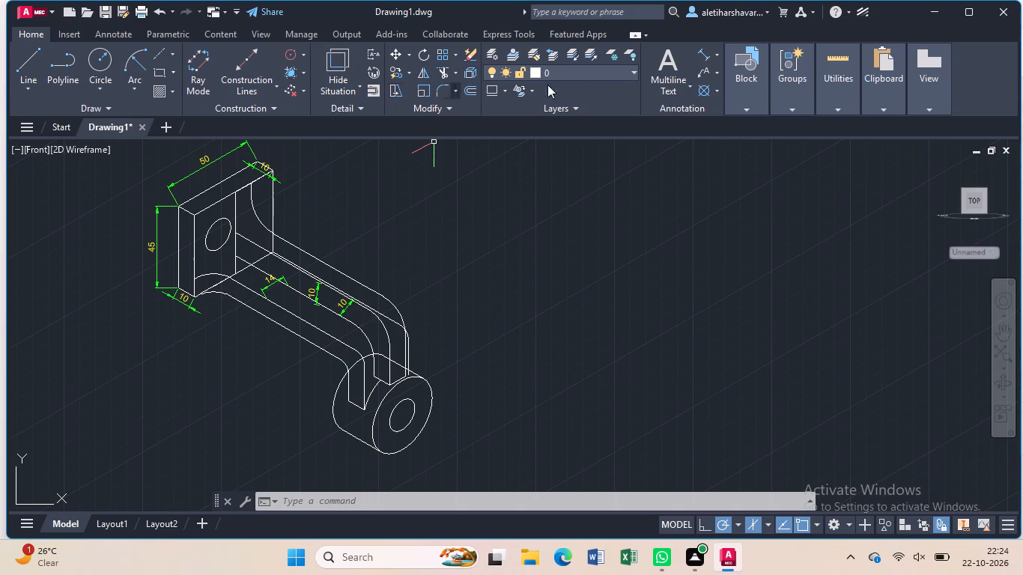
{"action": "left_click", "coordinate": [705, 52]}
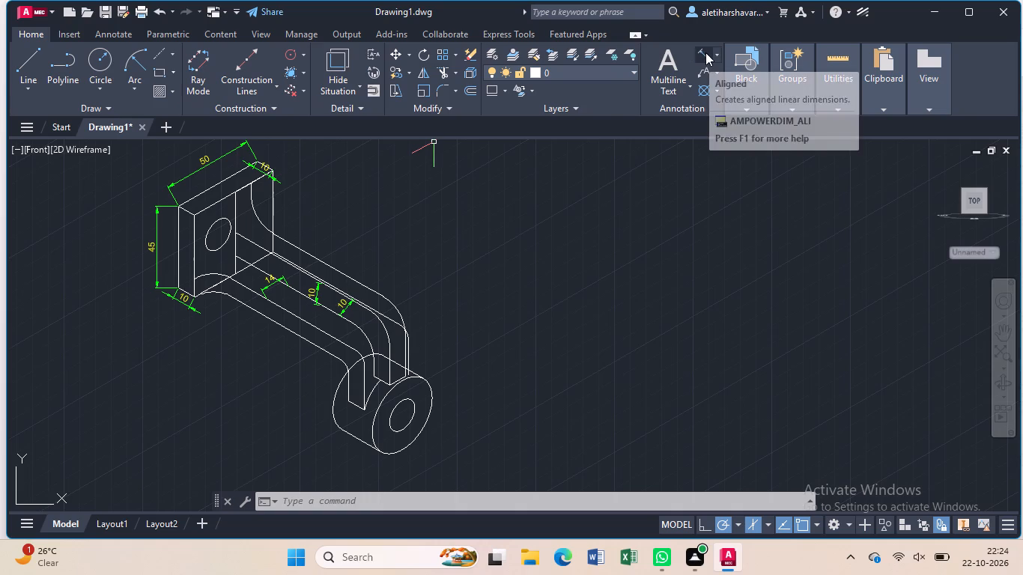
{"action": "left_click", "coordinate": [363, 411]}
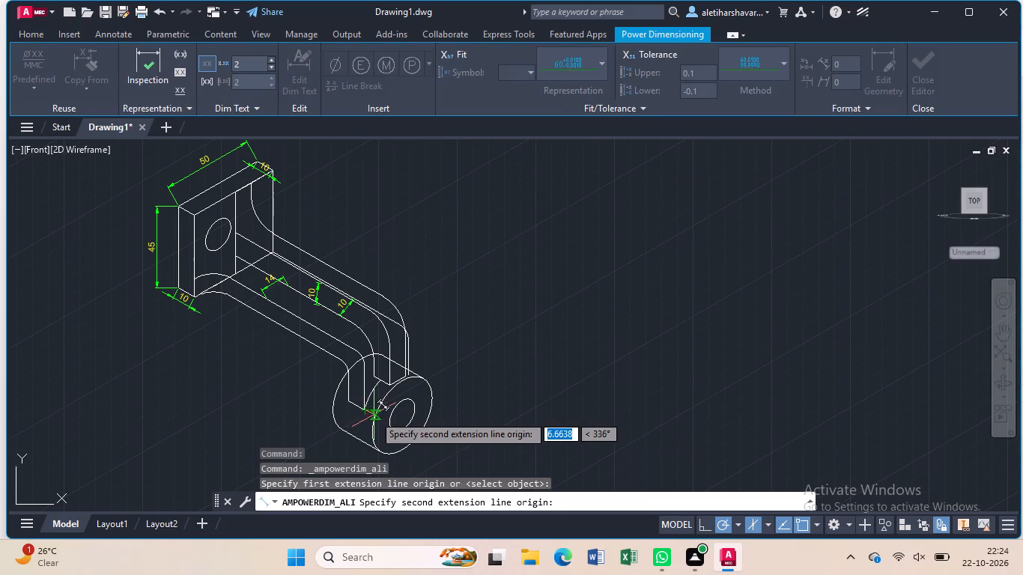
{"action": "left_click", "coordinate": [375, 416]}
{"action": "left_click", "coordinate": [368, 423]}
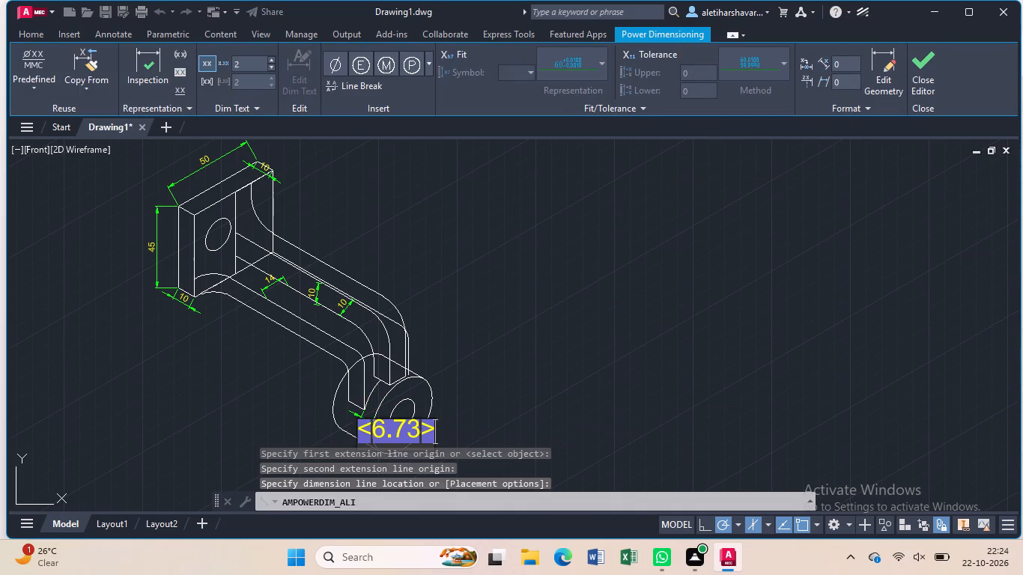
{"action": "key", "text": "BackSpace"}
{"action": "type", "text": "12"}
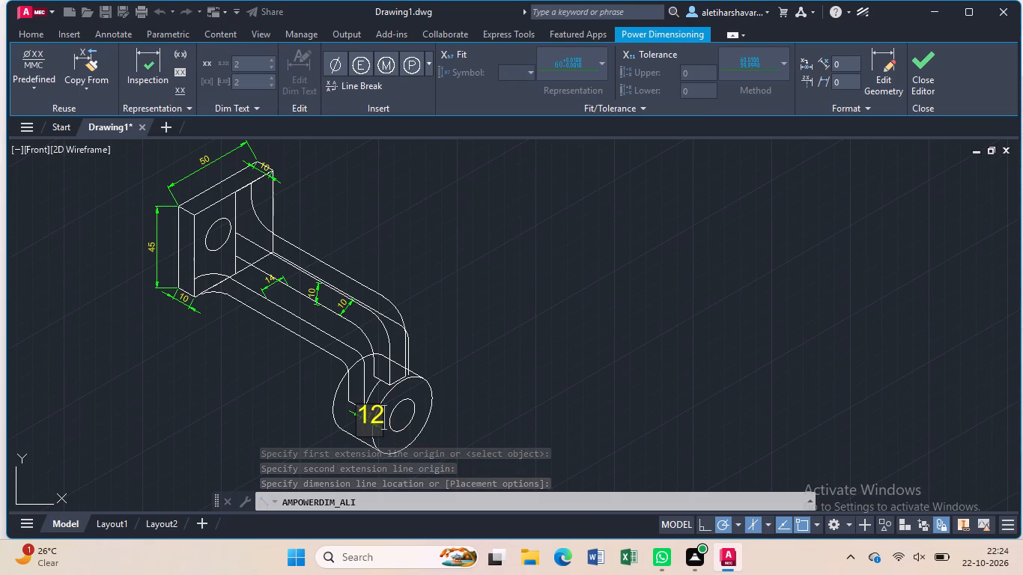
{"action": "key", "text": "Return"}
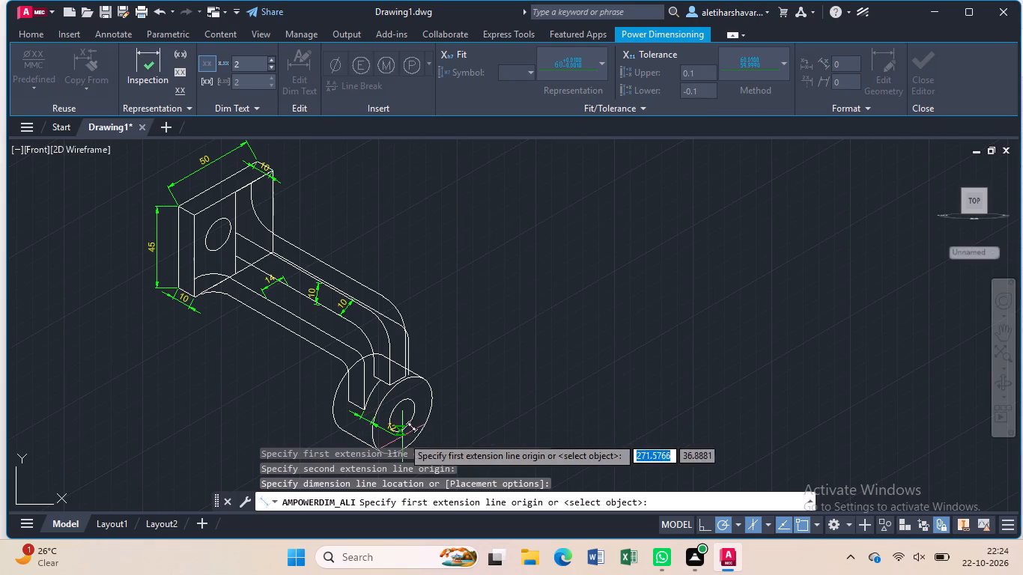
{"action": "key", "text": "Escape"}
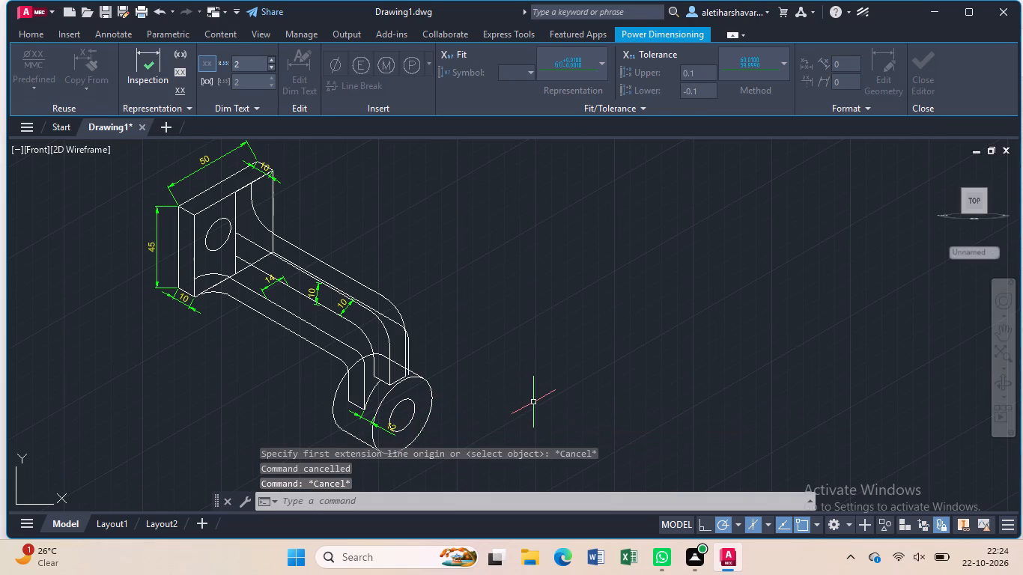
Add a multileader from the eye's outer front rim with the yellow text Ø38.
{"action": "type", "text": "ml"}
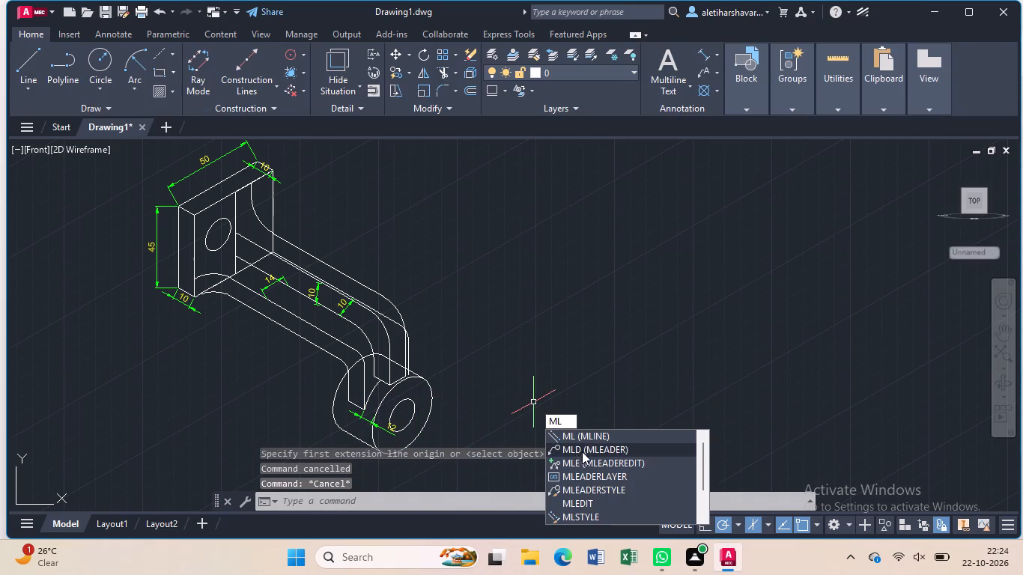
{"action": "left_click", "coordinate": [585, 451]}
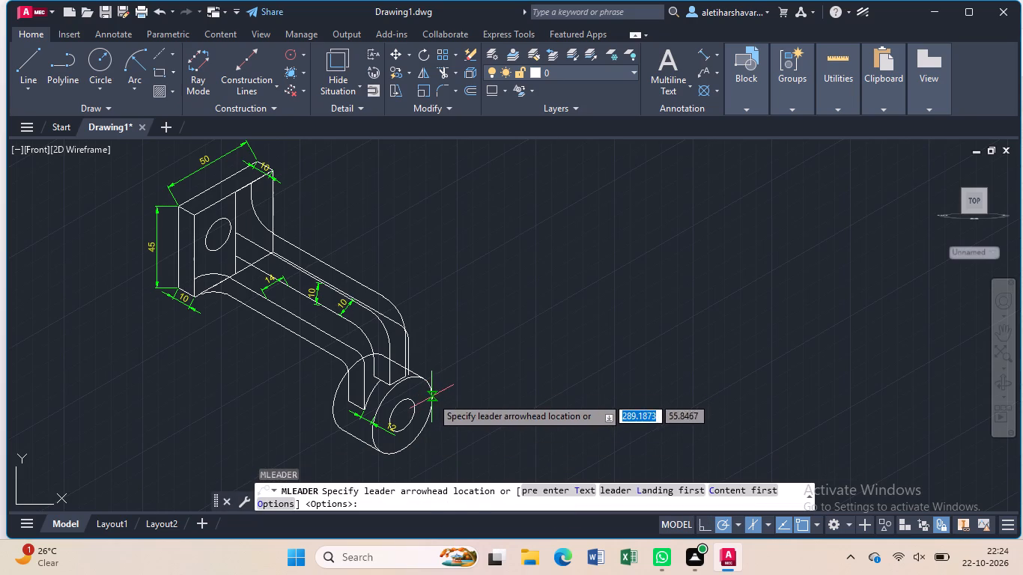
{"action": "left_click", "coordinate": [431, 397]}
{"action": "left_click", "coordinate": [444, 373]}
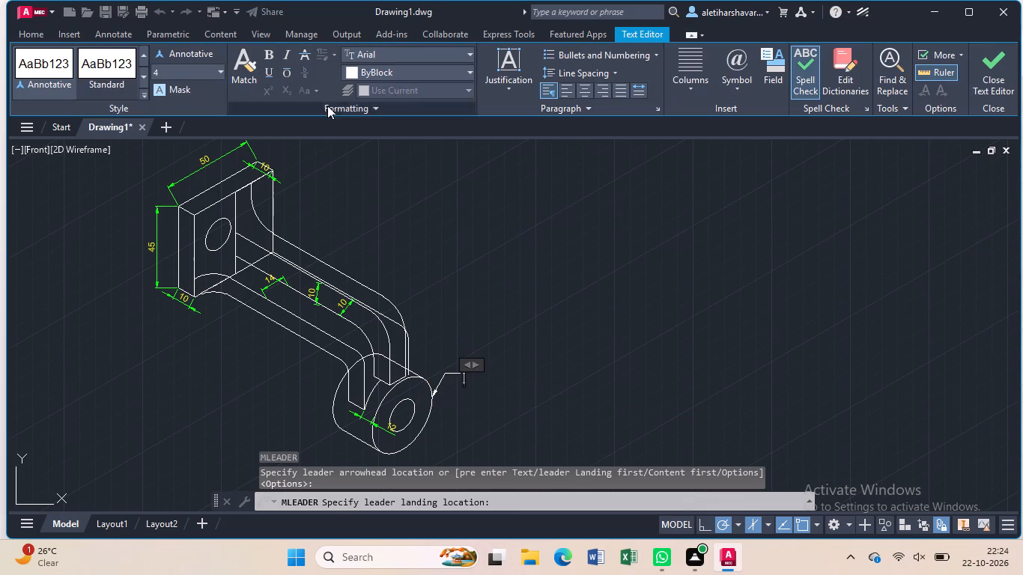
{"action": "left_click", "coordinate": [470, 70]}
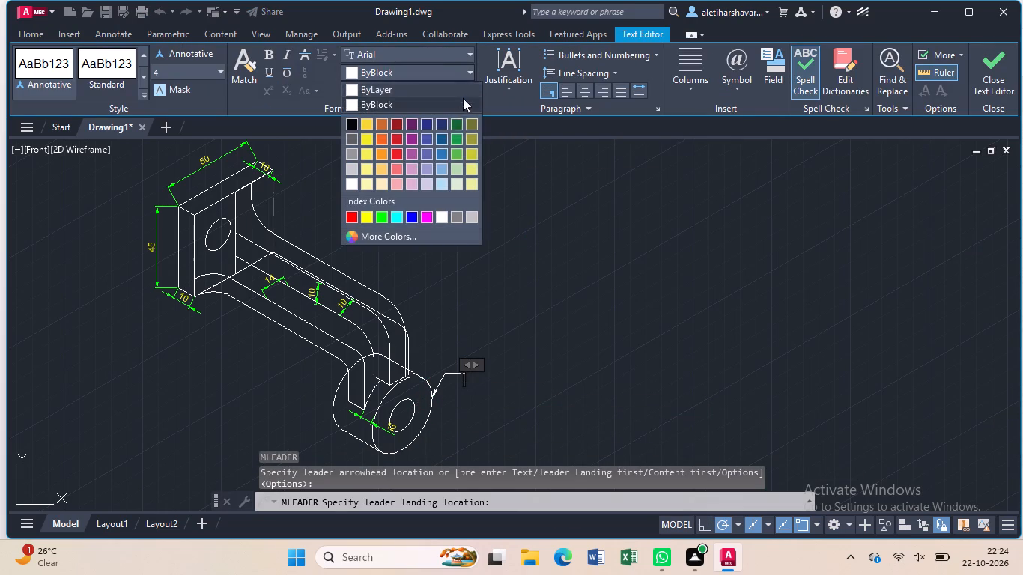
{"action": "left_click", "coordinate": [362, 214]}
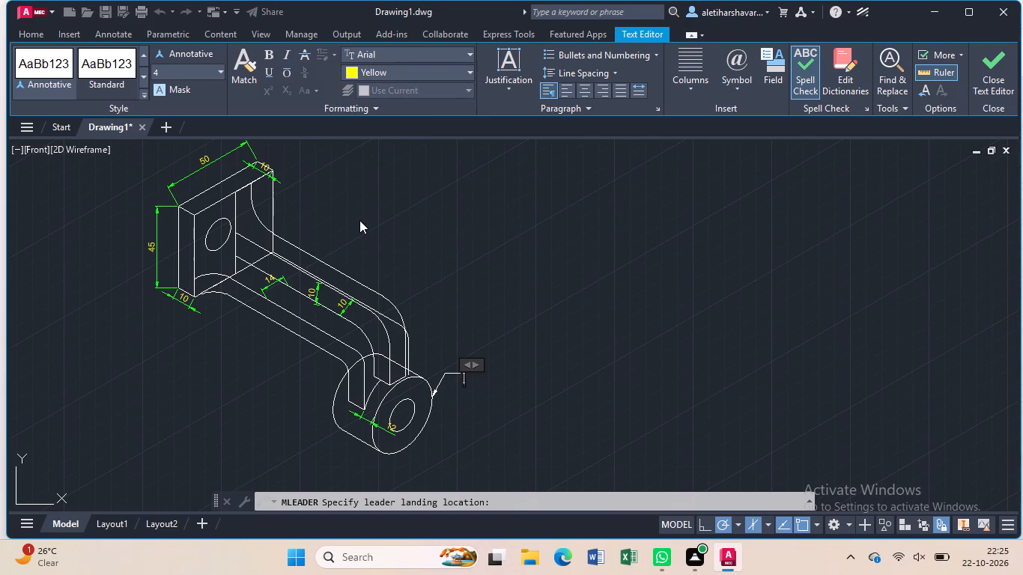
{"action": "type", "text": "%%C"}
{"action": "type", "text": "38"}
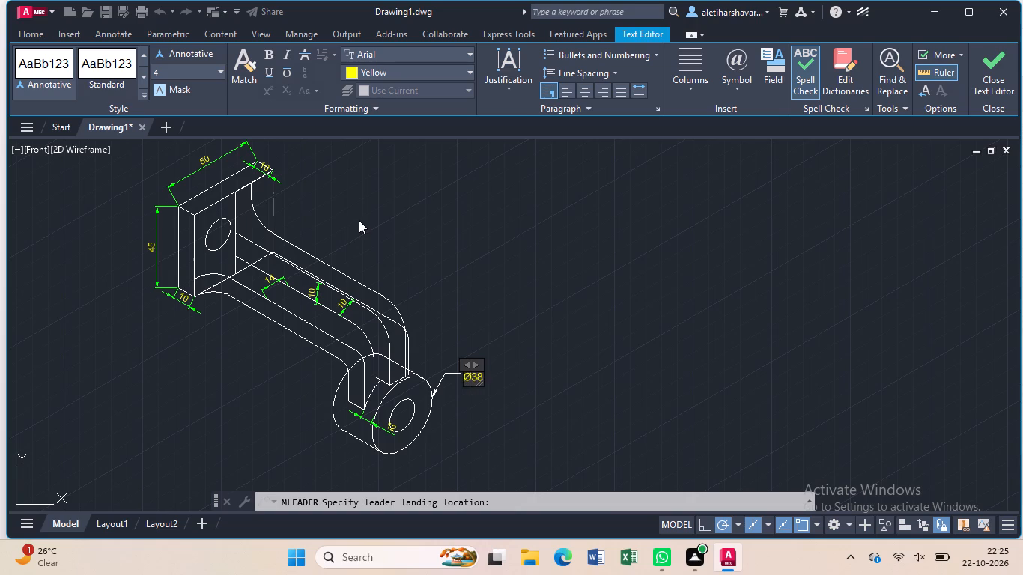
{"action": "key", "text": "Return"}
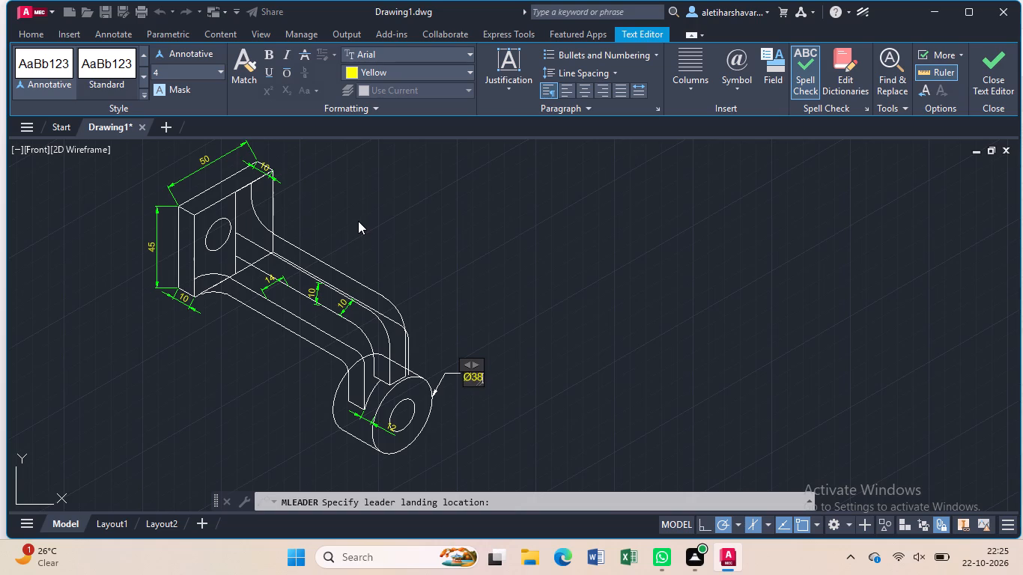
{"action": "key", "text": "BackSpace"}
{"action": "left_click", "coordinate": [358, 222]}
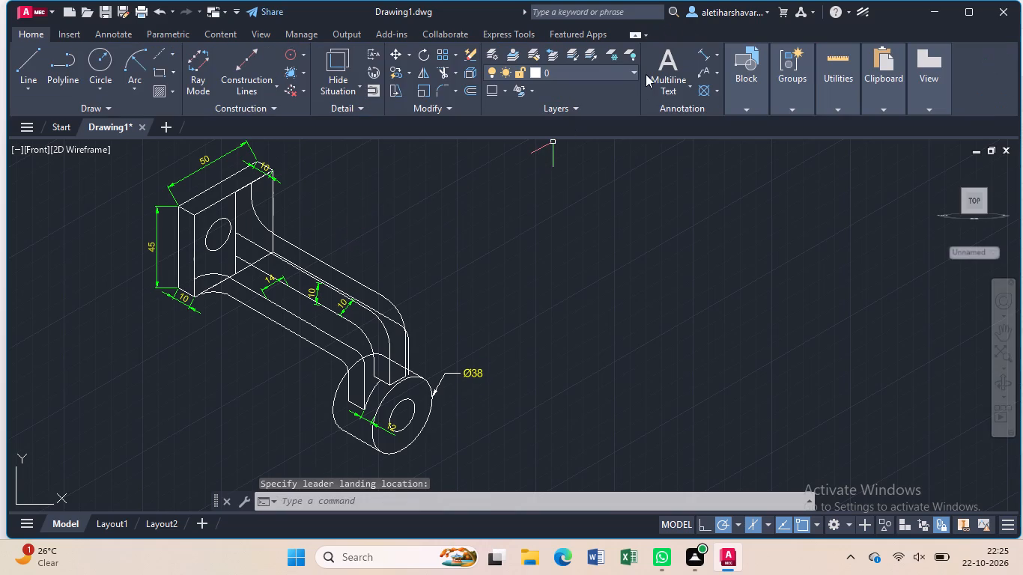
Add a multileader from the eye's inner hole with the yellow text Ø16, landing just above the Ø38 label.
{"action": "type", "text": "ml"}
{"action": "left_click", "coordinate": [676, 222]}
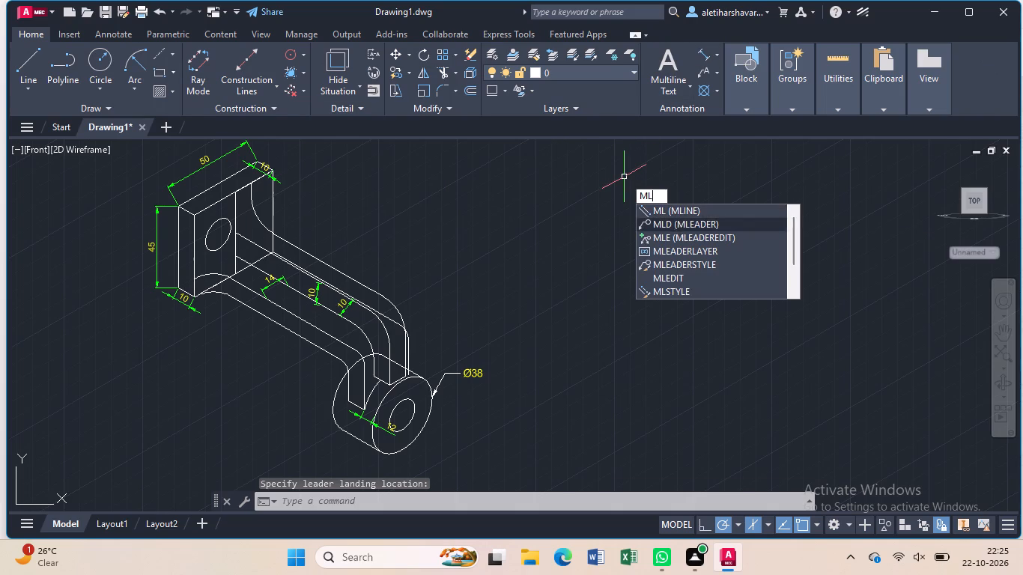
{"action": "left_click", "coordinate": [413, 403]}
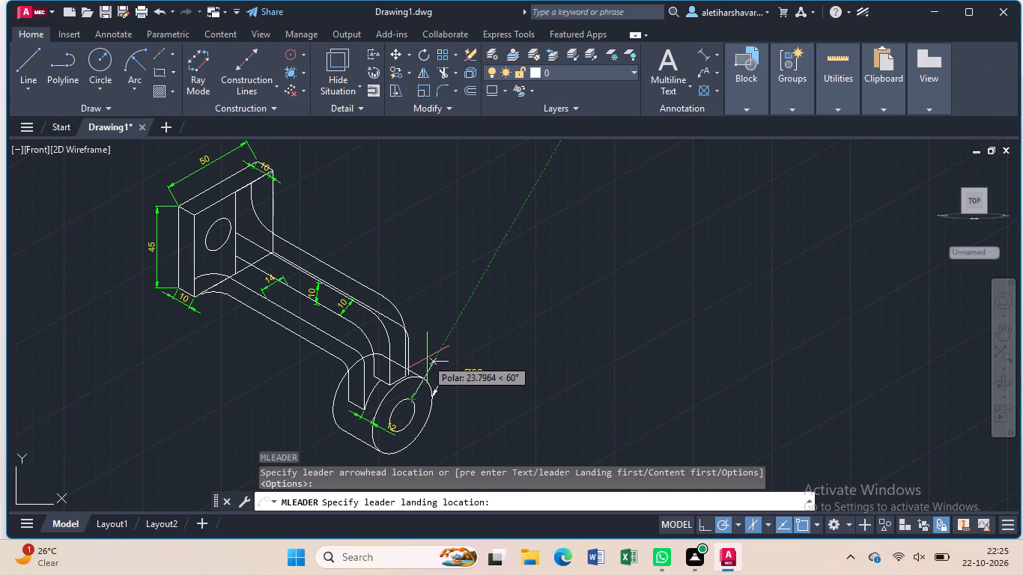
{"action": "left_click", "coordinate": [428, 357]}
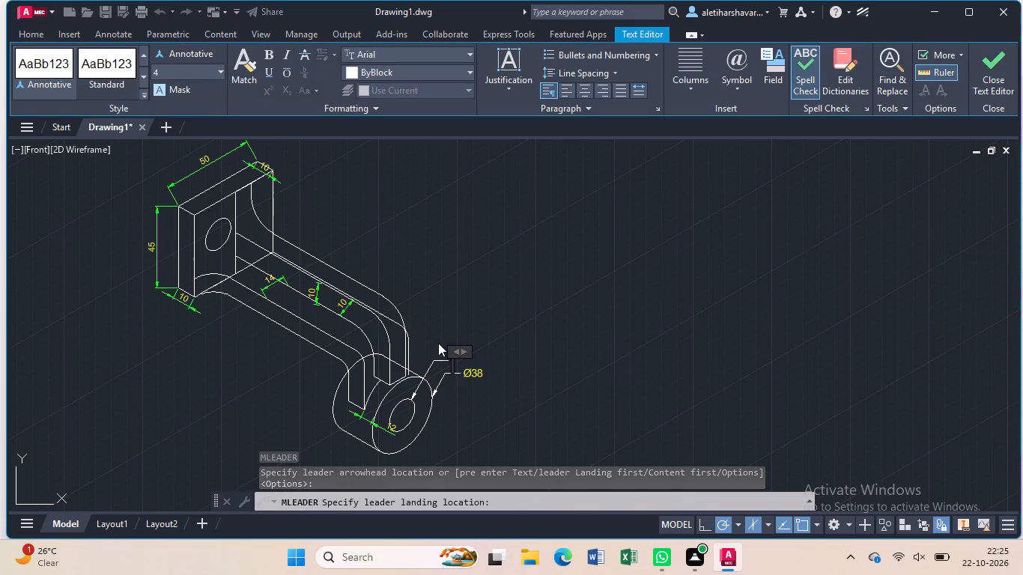
{"action": "type", "text": "%%c"}
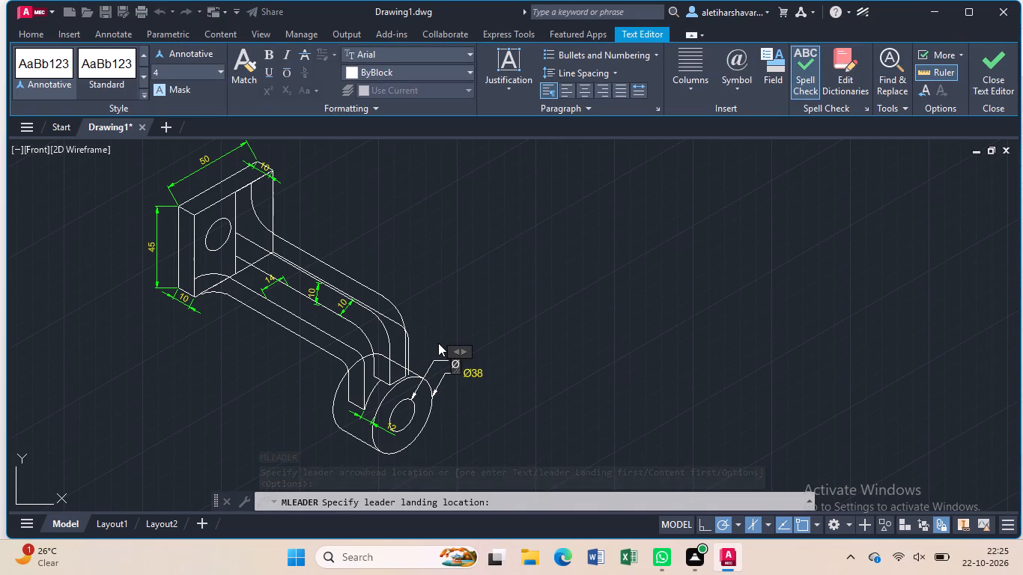
{"action": "key", "text": "Escape"}
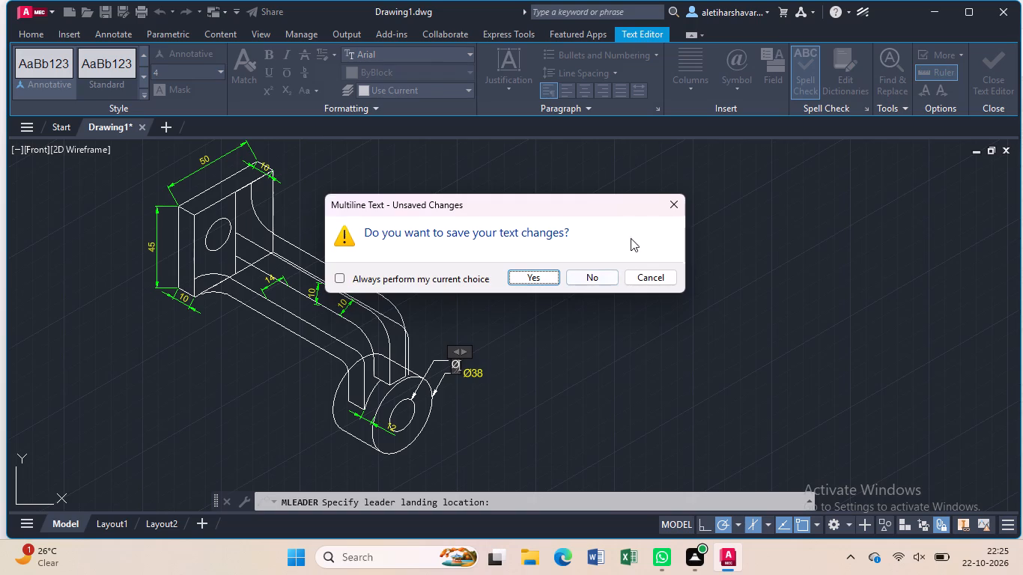
{"action": "left_click", "coordinate": [670, 208]}
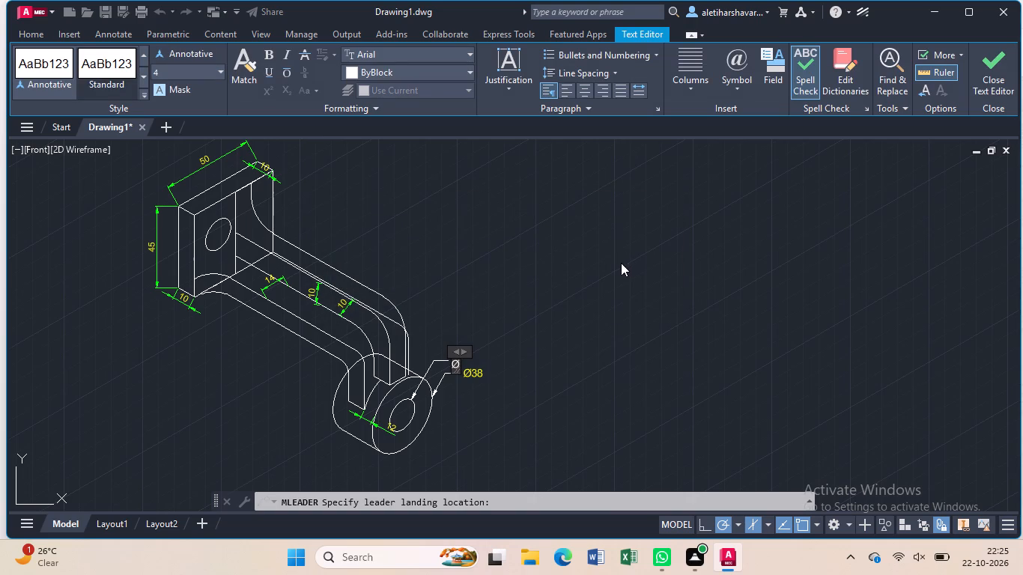
{"action": "key", "text": "BackSpace"}
{"action": "left_click", "coordinate": [469, 72]}
{"action": "left_click", "coordinate": [364, 217]}
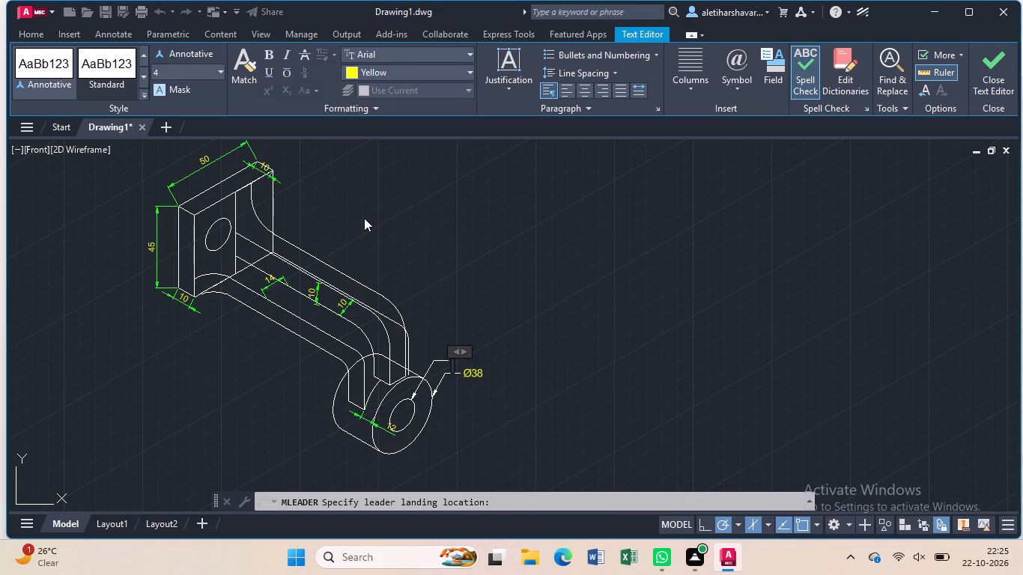
{"action": "type", "text": "%%cx"}
{"action": "key", "text": "BackSpace"}
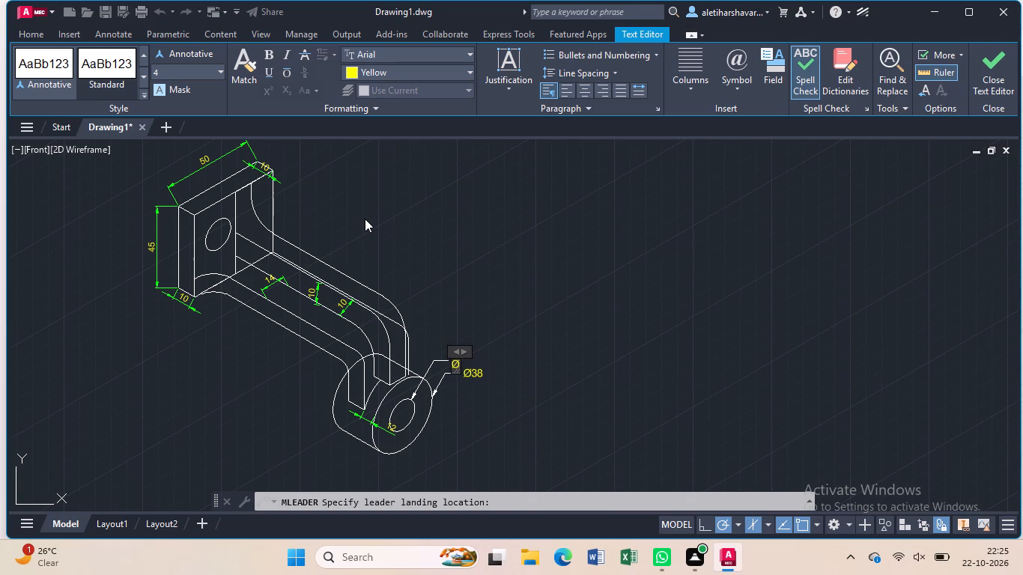
{"action": "type", "text": "16"}
{"action": "key", "text": "Return"}
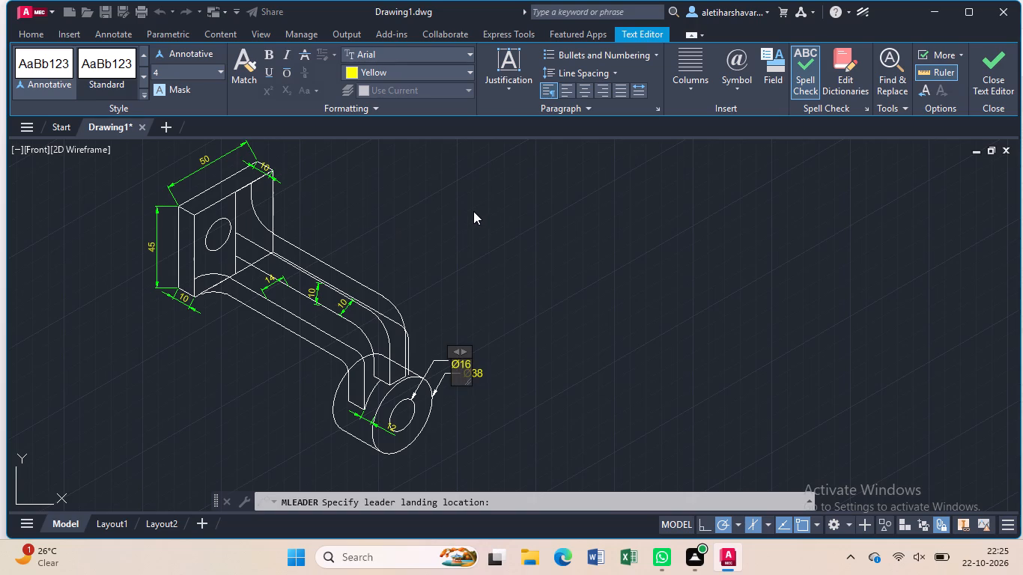
{"action": "key", "text": "BackSpace"}
{"action": "left_click", "coordinate": [473, 212]}
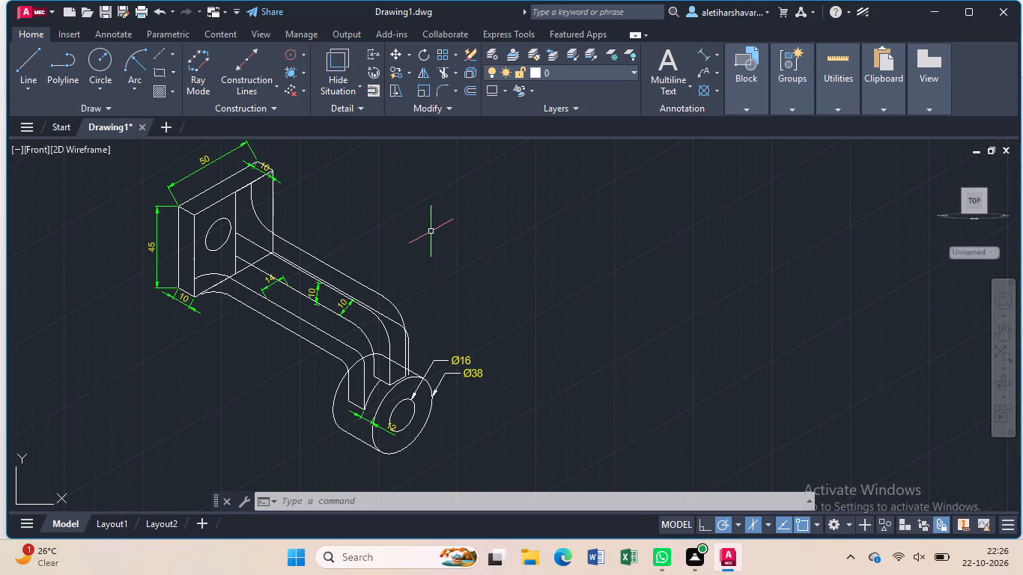
Add a multileader from the arc at the arm's bend with the yellow text R25.
{"action": "type", "text": "ml"}
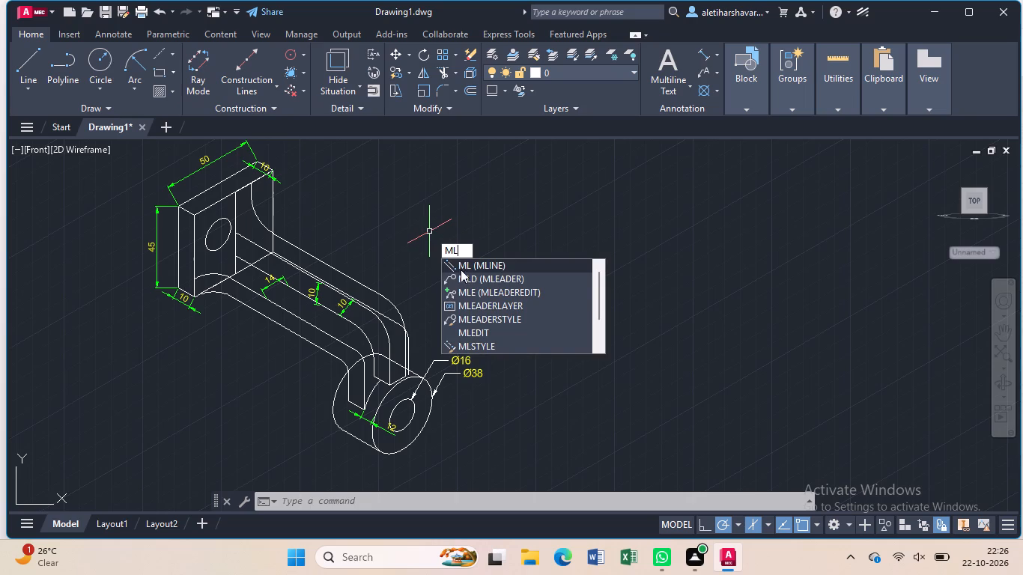
{"action": "left_click", "coordinate": [474, 279]}
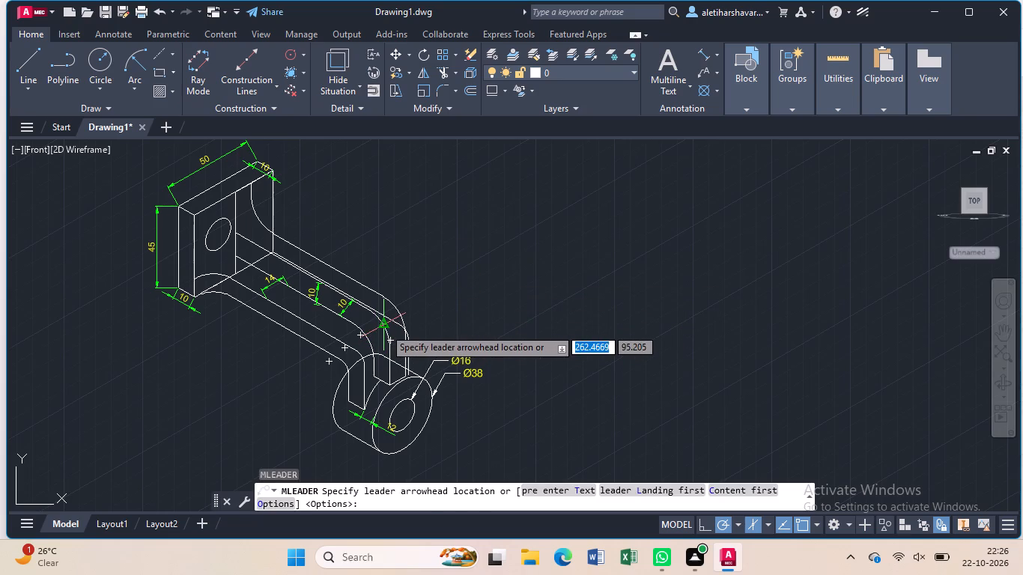
{"action": "left_click", "coordinate": [384, 328]}
{"action": "left_click", "coordinate": [406, 300]}
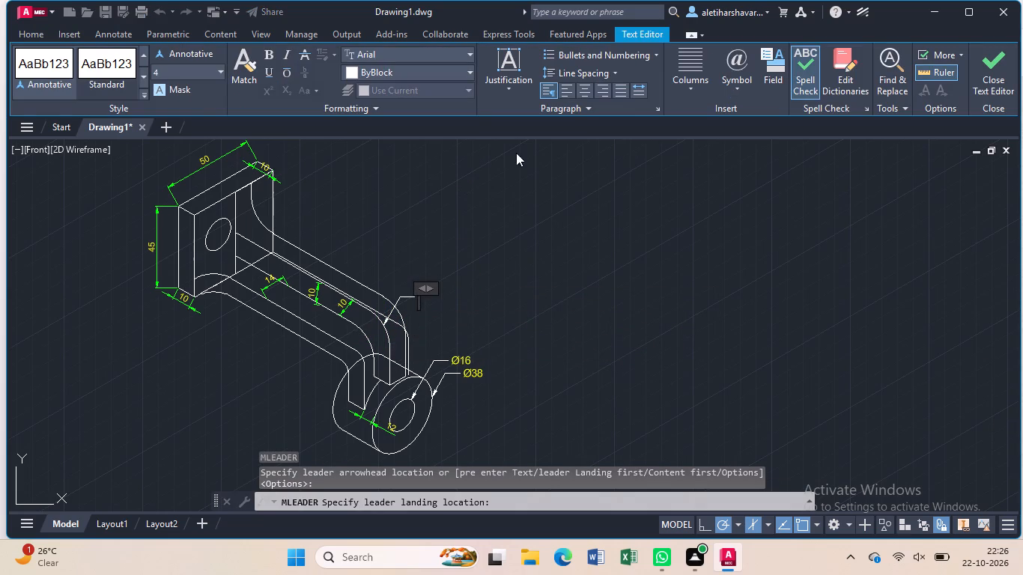
{"action": "left_click", "coordinate": [470, 70]}
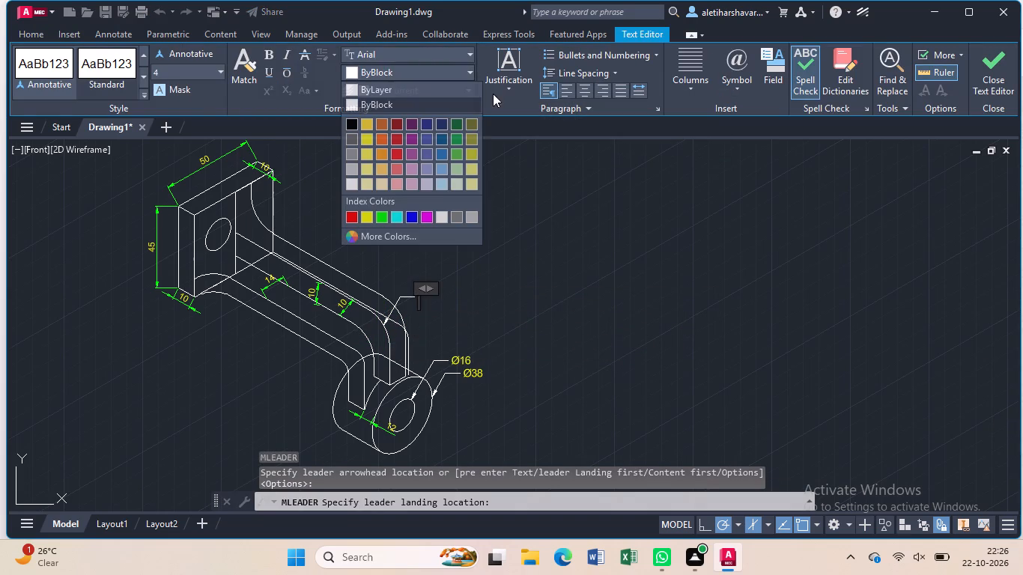
{"action": "left_click", "coordinate": [362, 215]}
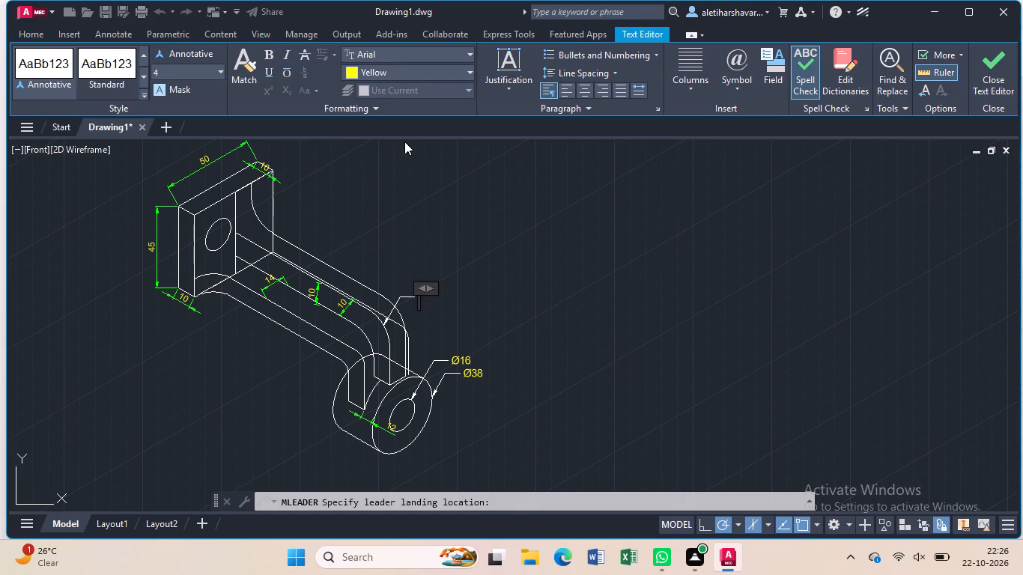
{"action": "key", "text": "shift+r"}
{"action": "type", "text": "25"}
{"action": "key", "text": "Return"}
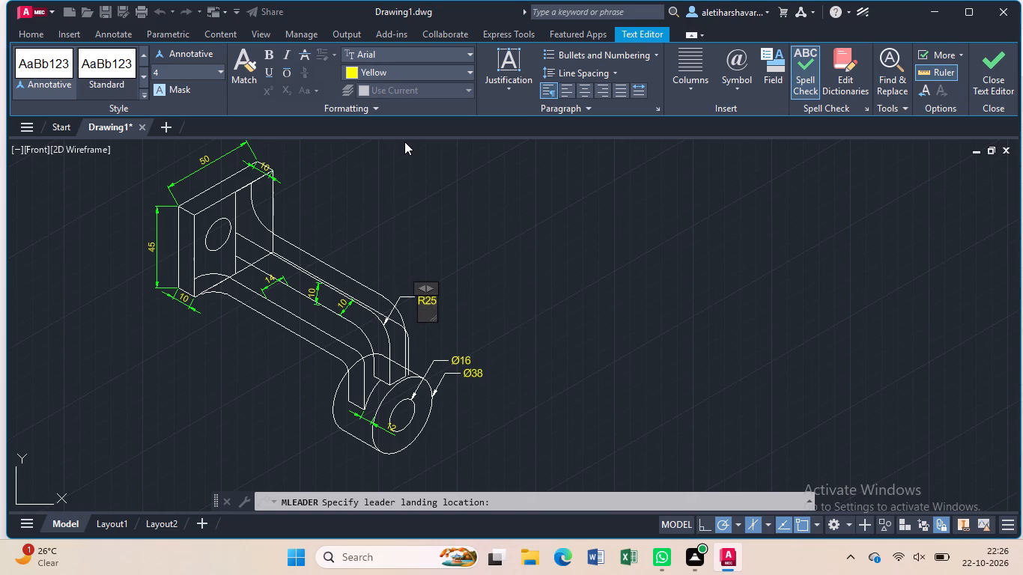
{"action": "key", "text": "BackSpace"}
{"action": "left_click", "coordinate": [407, 142]}
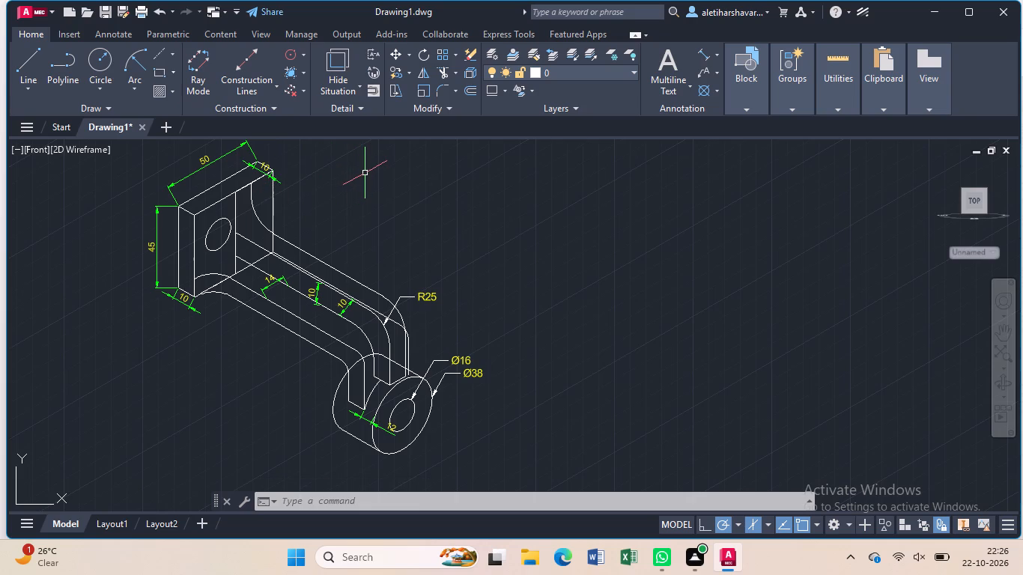
Add a multileader from the upper fillet arc where the arm meets the plate, with the yellow text R25.
{"action": "type", "text": "ml"}
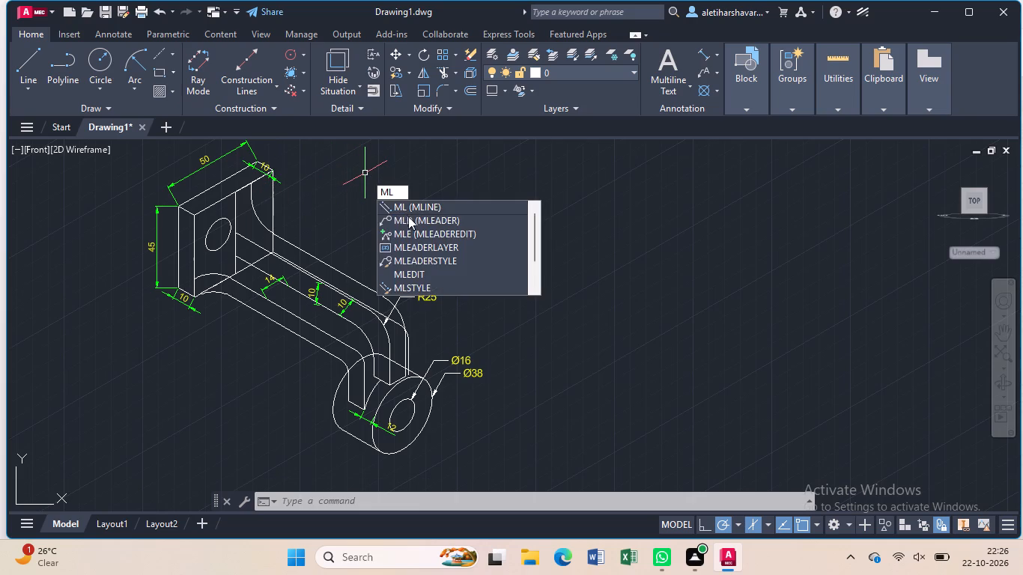
{"action": "left_click", "coordinate": [410, 217]}
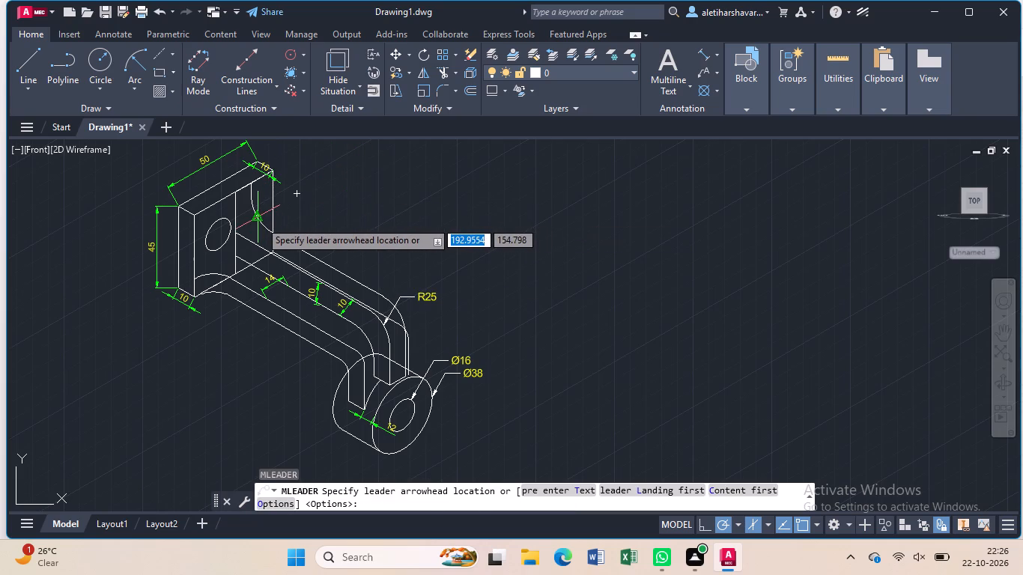
{"action": "left_click", "coordinate": [260, 221]}
{"action": "left_click", "coordinate": [299, 214]}
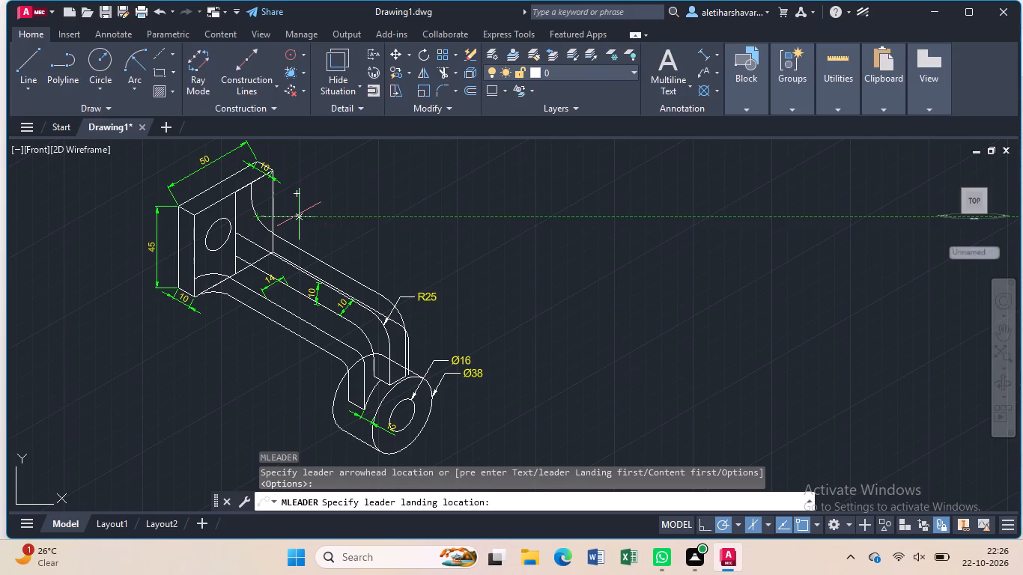
{"action": "left_click", "coordinate": [470, 71]}
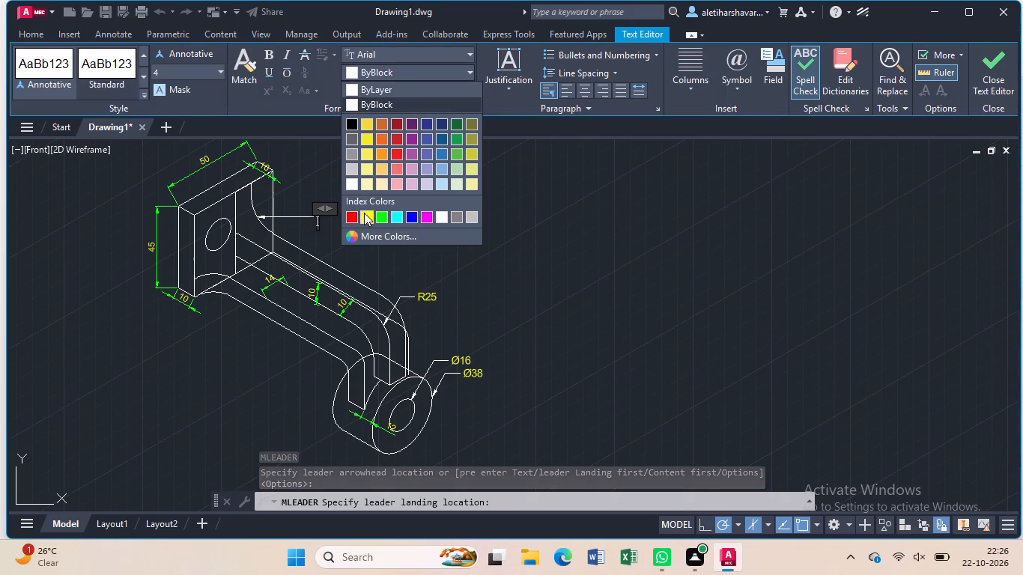
{"action": "left_click", "coordinate": [364, 213]}
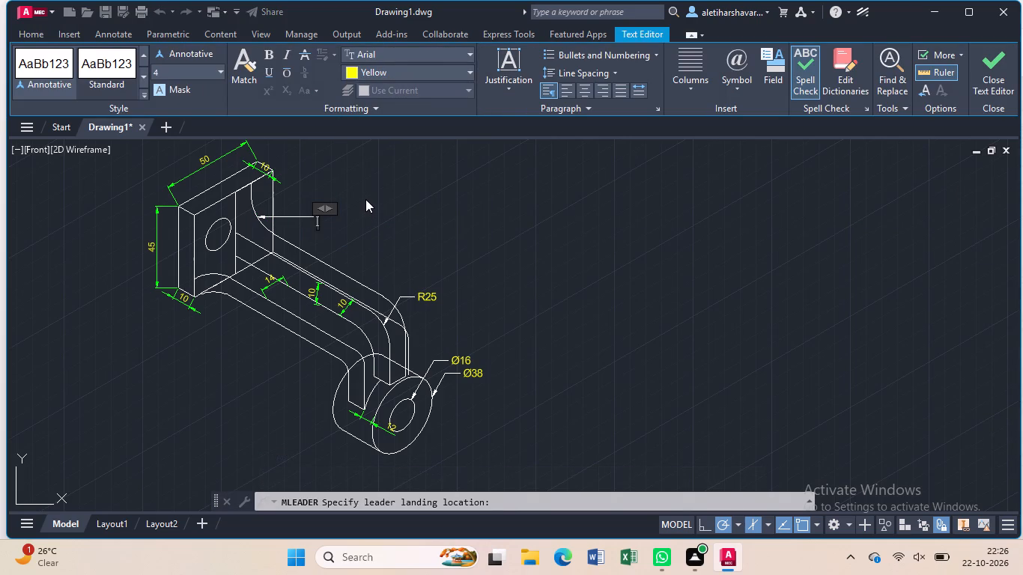
{"action": "key", "text": "shift+r"}
{"action": "type", "text": "25"}
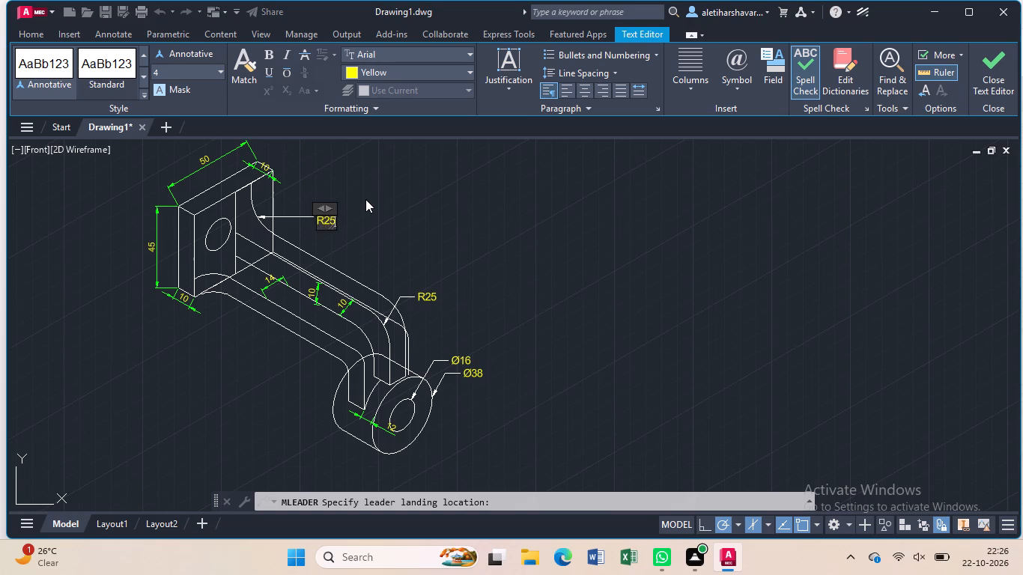
{"action": "key", "text": "Return"}
{"action": "key", "text": "BackSpace"}
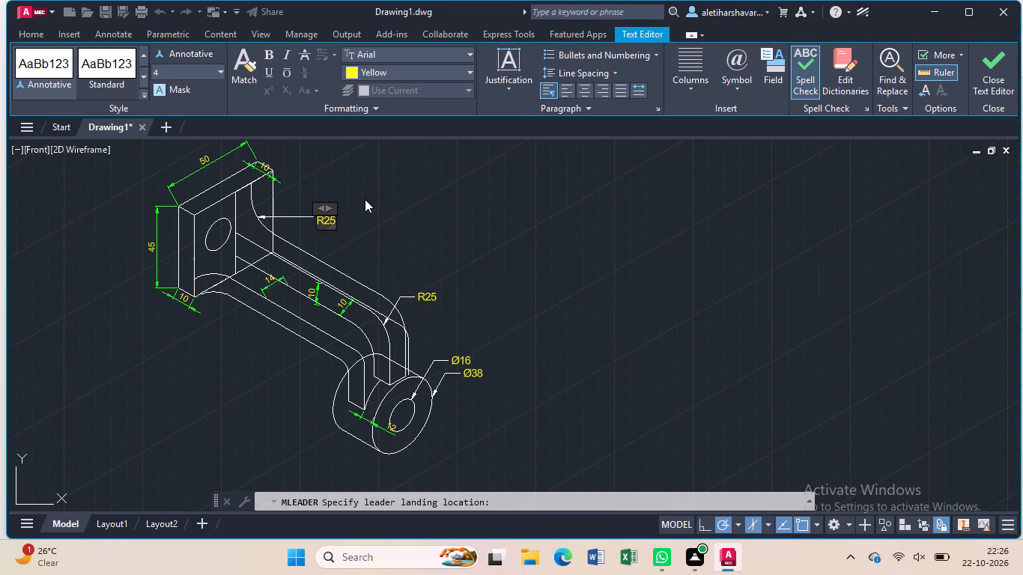
{"action": "left_click", "coordinate": [367, 205]}
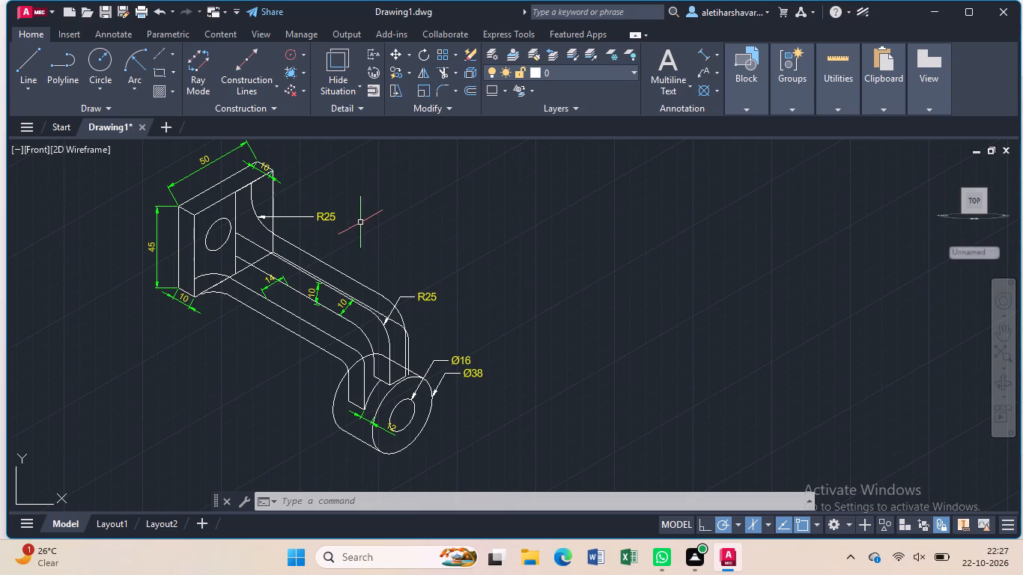
Add an aligned dimension from the plate hole's centre to the front face's top edge above it, with the text 18.
{"action": "left_click", "coordinate": [701, 55]}
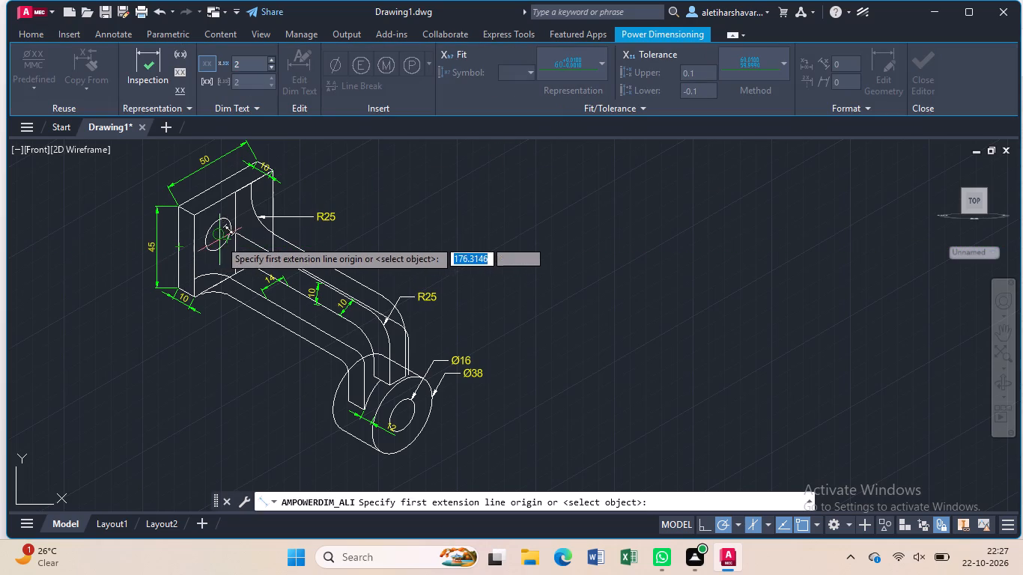
{"action": "left_click", "coordinate": [216, 239]}
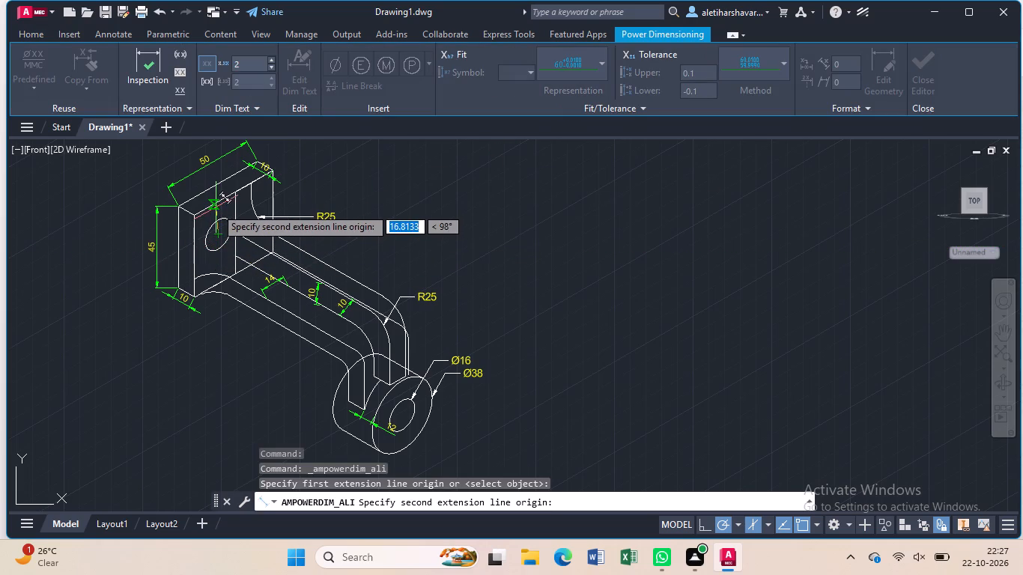
{"action": "left_click", "coordinate": [216, 204]}
{"action": "left_click", "coordinate": [186, 220]}
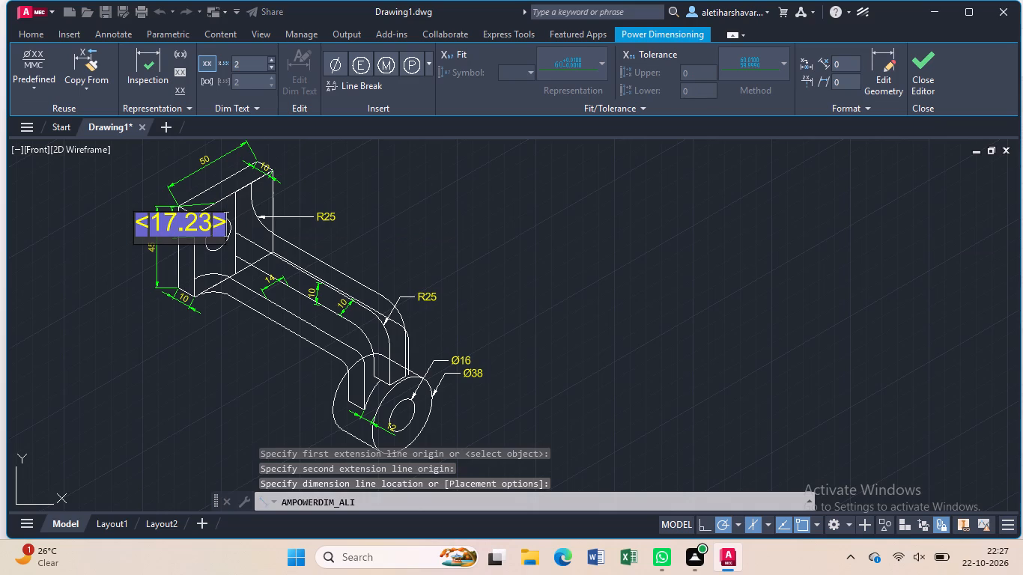
{"action": "key", "text": "BackSpace"}
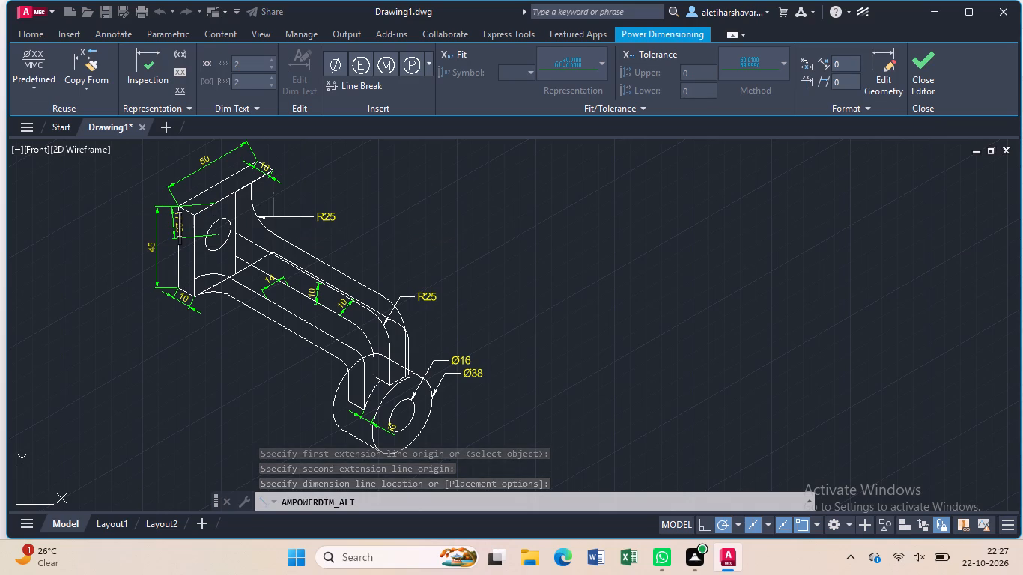
{"action": "key", "text": "1"}
{"action": "key", "text": "8"}
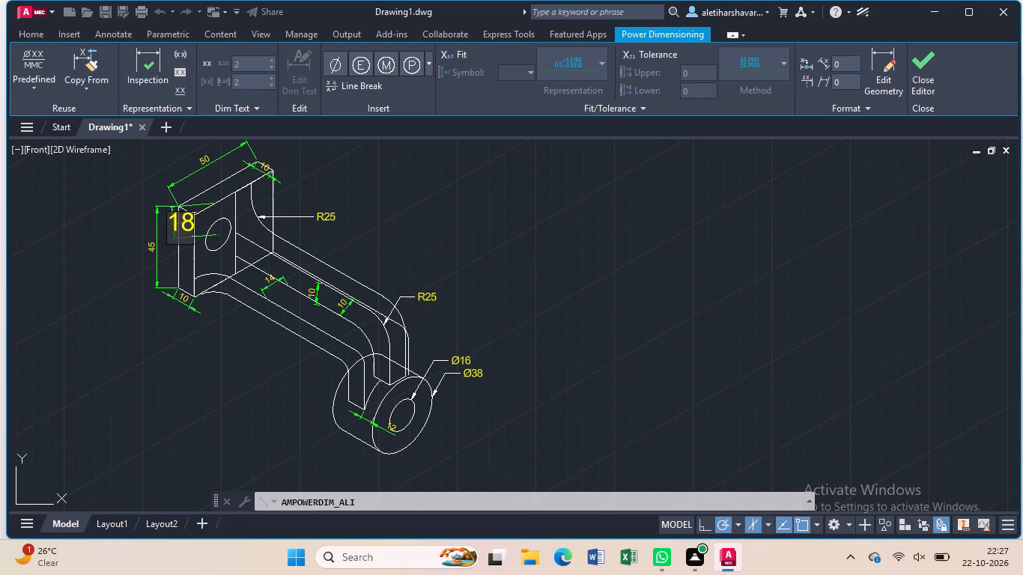
{"action": "key", "text": "Return"}
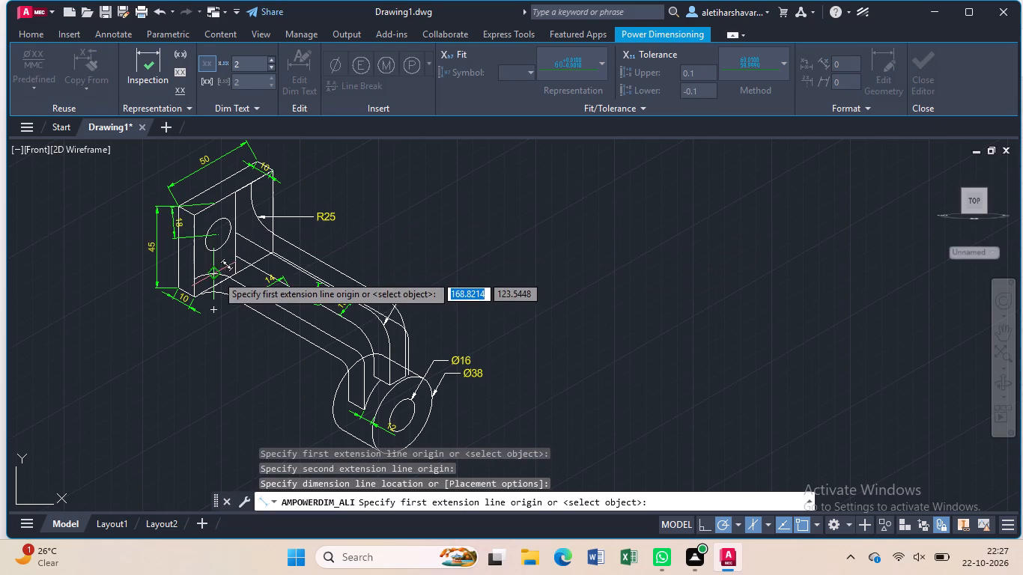
{"action": "key", "text": "Escape"}
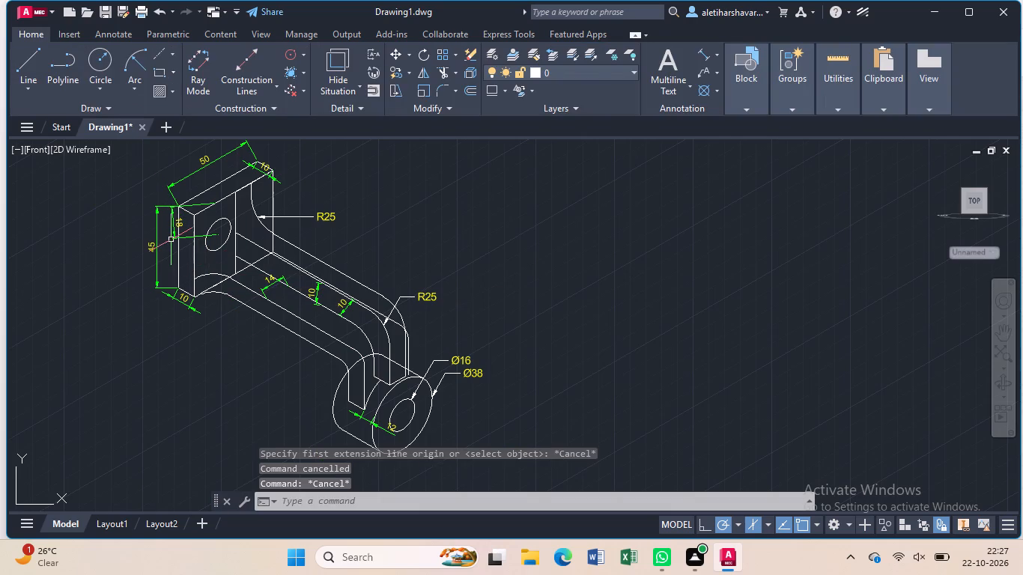
Move the 18 dimension inward onto the plate's front face, close beside the hole.
{"action": "left_click", "coordinate": [171, 237]}
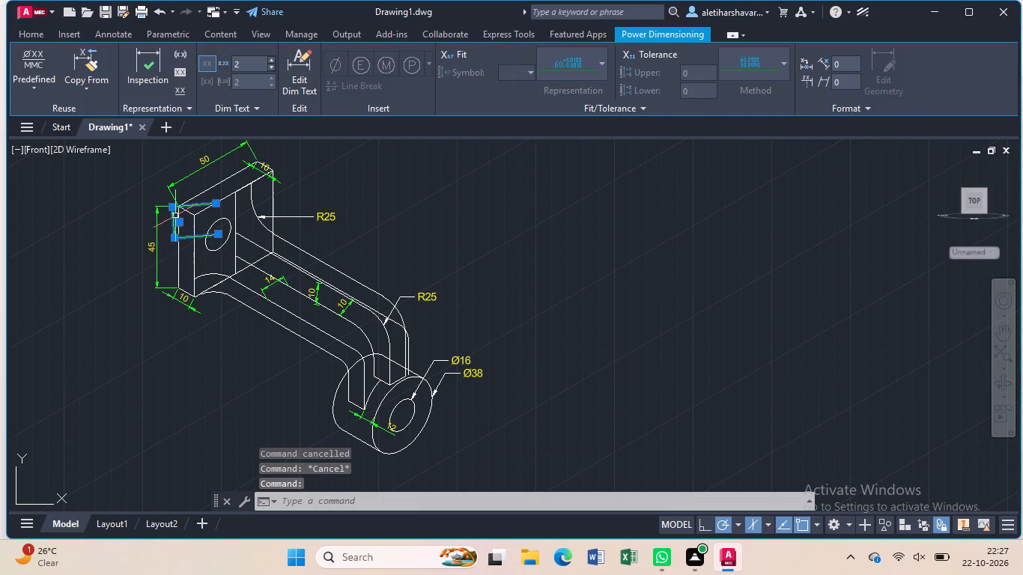
{"action": "left_click", "coordinate": [177, 221]}
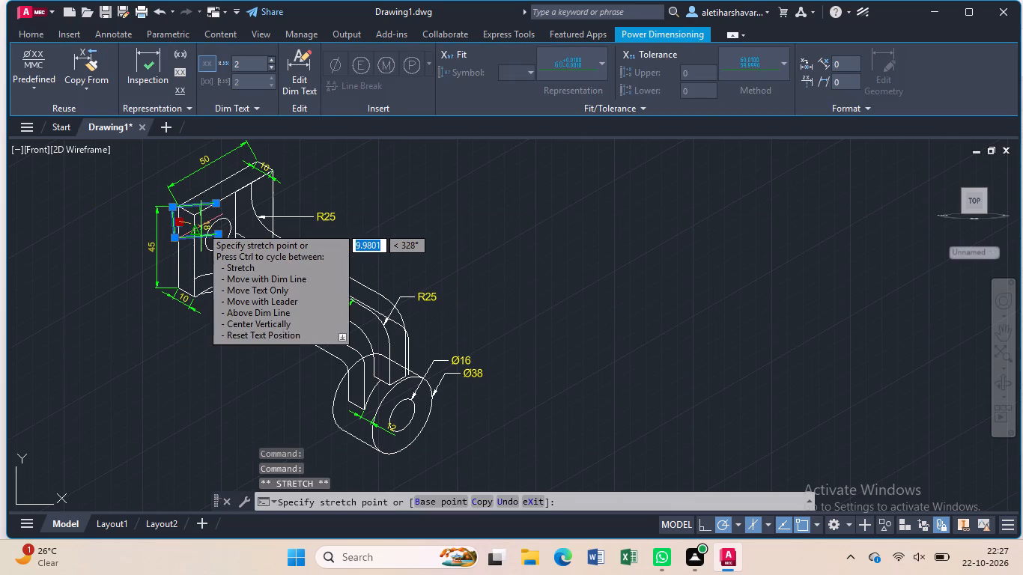
{"action": "left_click", "coordinate": [201, 222]}
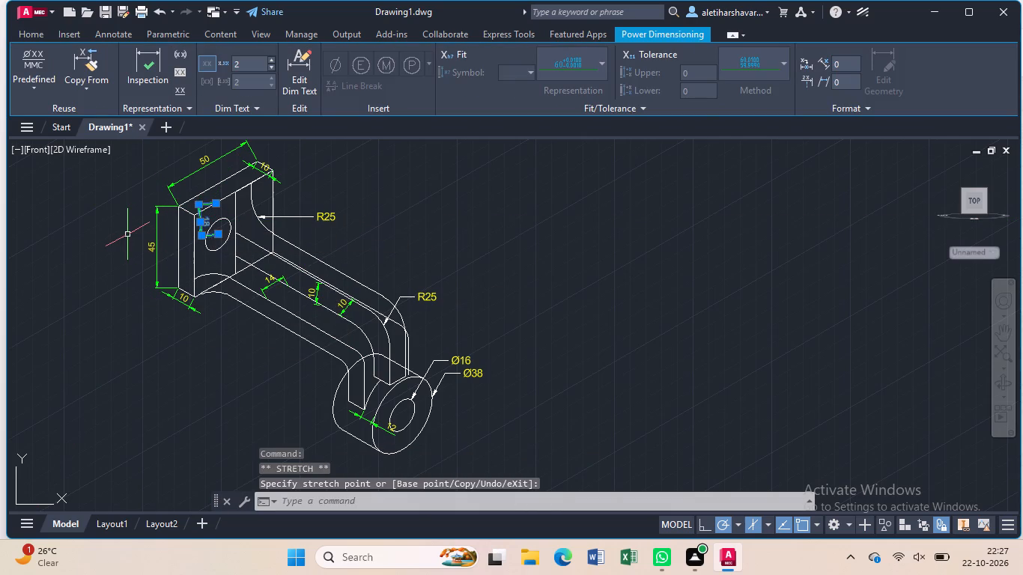
{"action": "key", "text": "Escape"}
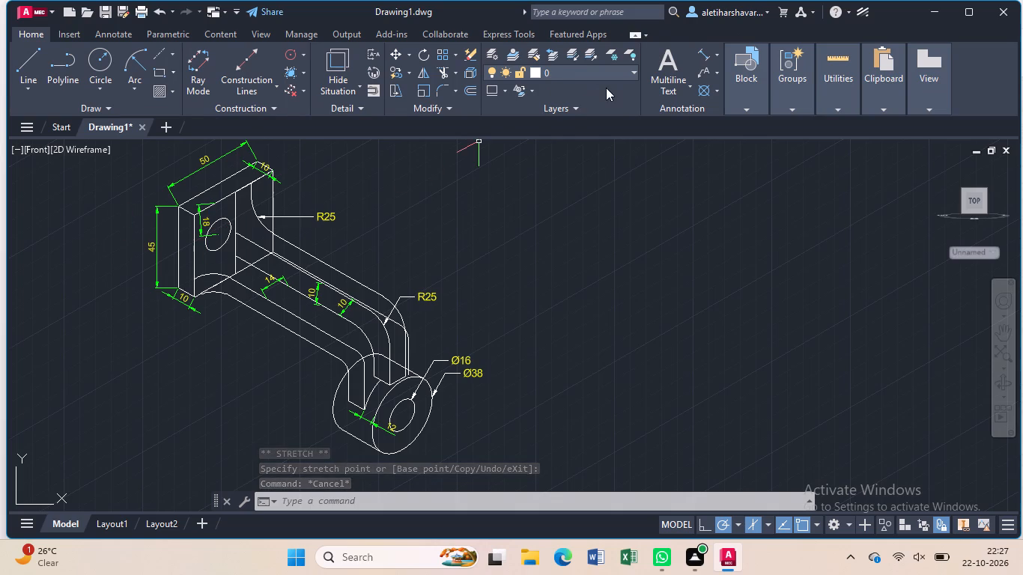
Add an aligned dimension from the plate hole's centre to the front face's near vertical edge, with the text 22 below the hole.
{"action": "left_click", "coordinate": [700, 50]}
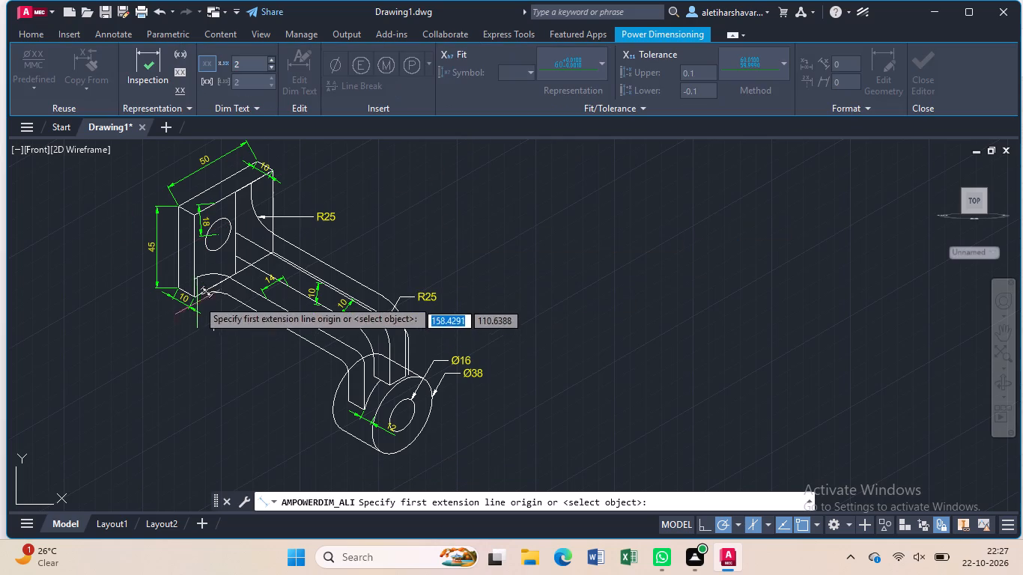
{"action": "left_click", "coordinate": [217, 236]}
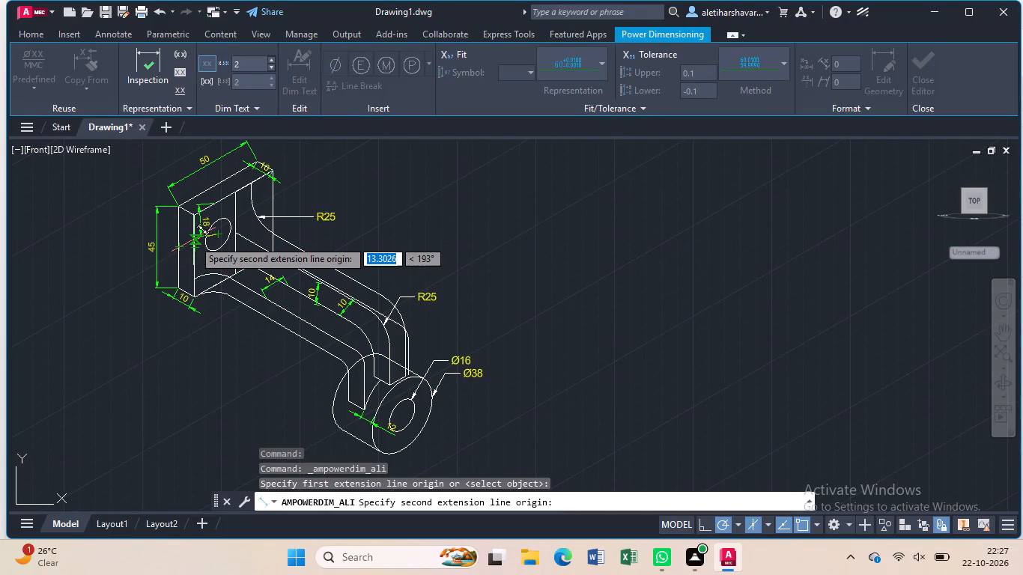
{"action": "left_click", "coordinate": [193, 240]}
{"action": "left_click", "coordinate": [196, 264]}
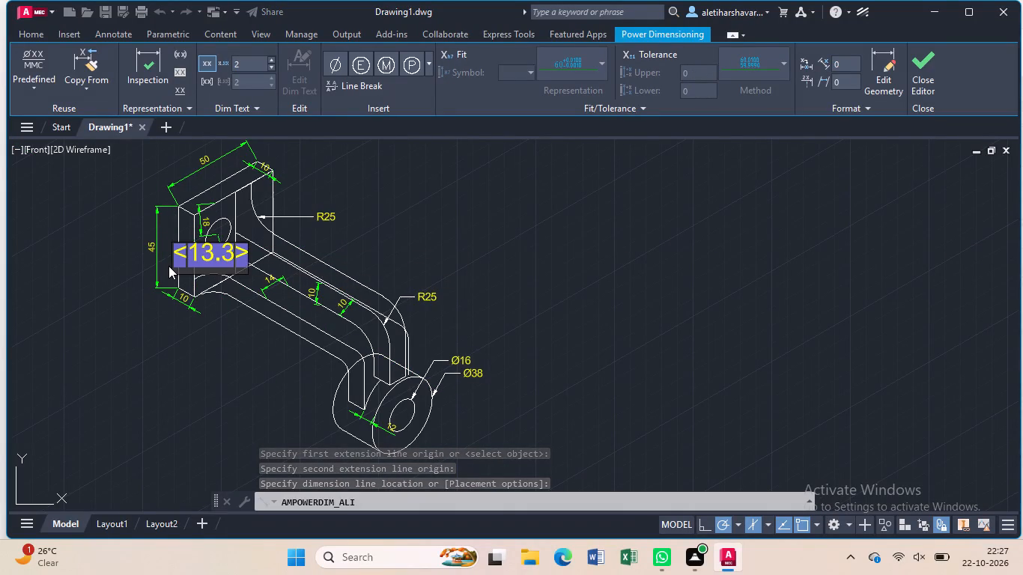
{"action": "key", "text": "BackSpace"}
{"action": "type", "text": "22"}
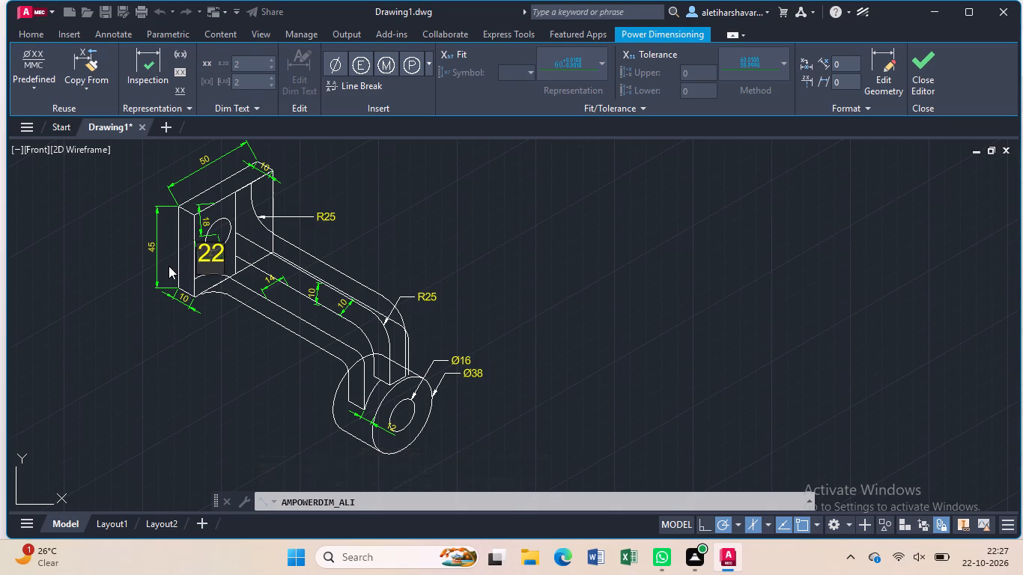
{"action": "key", "text": "Return"}
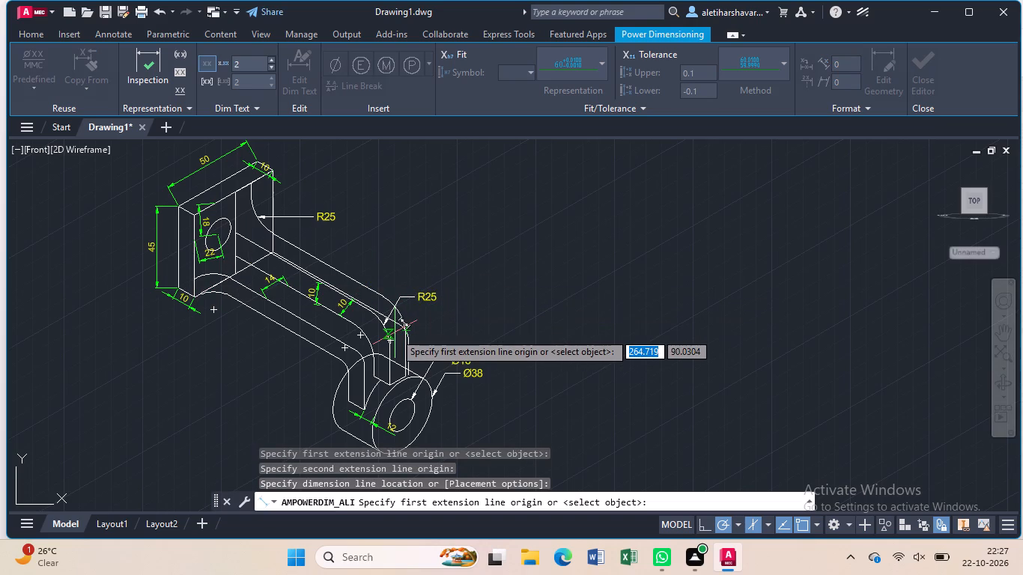
{"action": "key", "text": "Escape"}
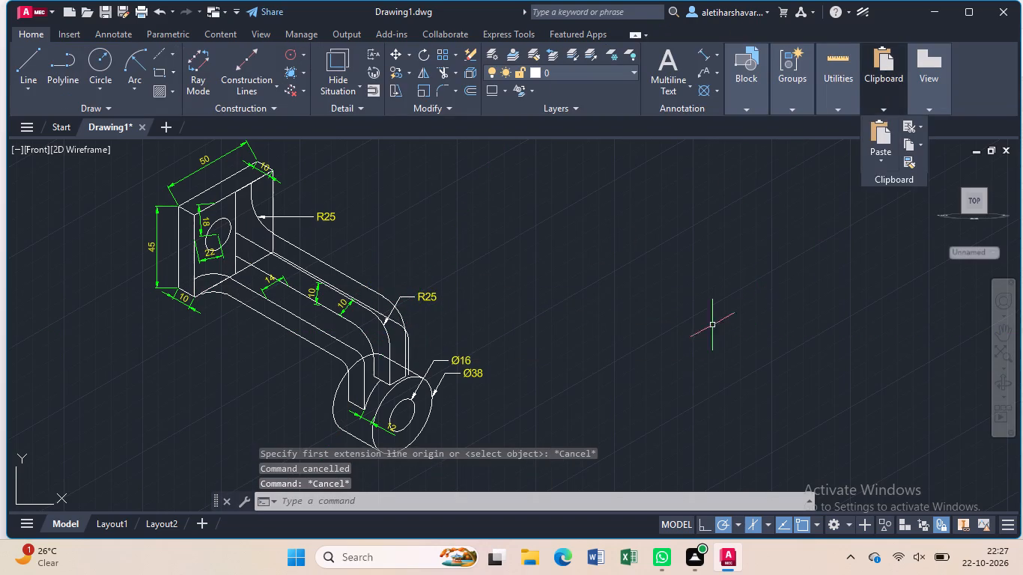
Save the drawing in the Documents folder under the file name connecting link.
{"action": "scroll", "coordinate": [690, 335], "scroll_direction": "down", "scroll_amount": 1}
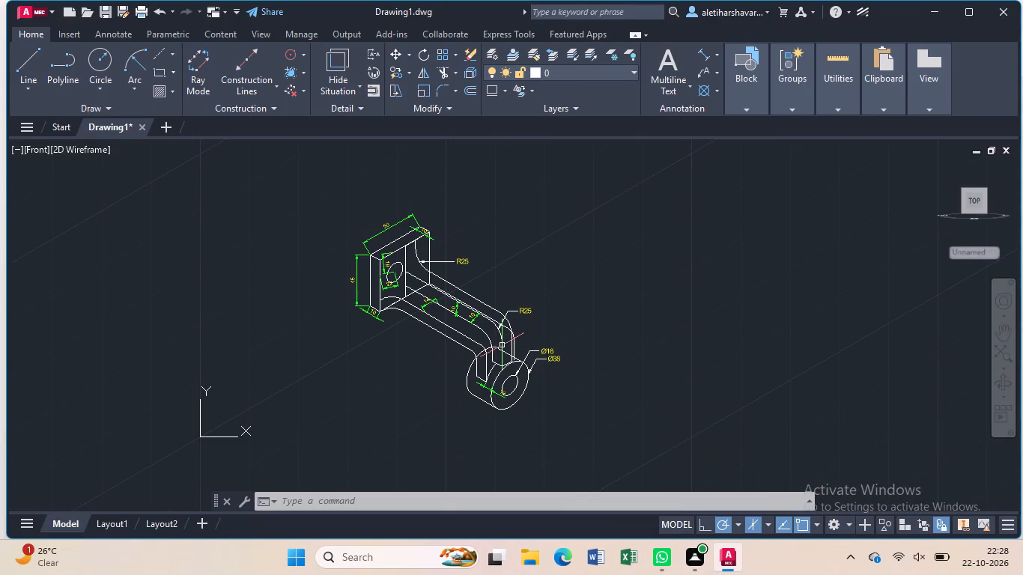
{"action": "middle_click_drag", "start_coordinate": [502, 345], "coordinate": [488, 293]}
{"action": "scroll", "coordinate": [483, 267], "scroll_direction": "up", "scroll_amount": 2}
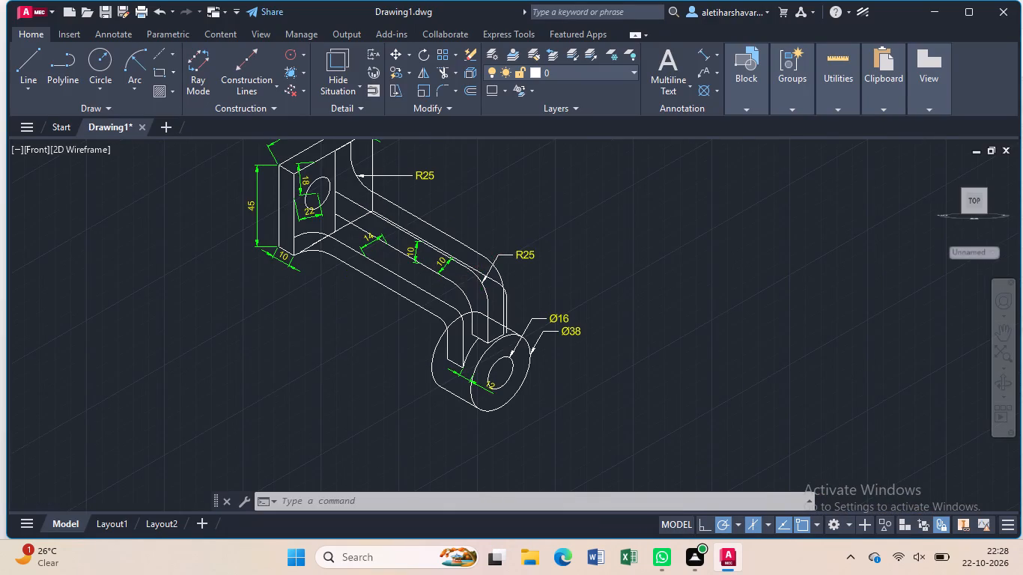
{"action": "scroll", "coordinate": [446, 274], "scroll_direction": "down", "scroll_amount": 1}
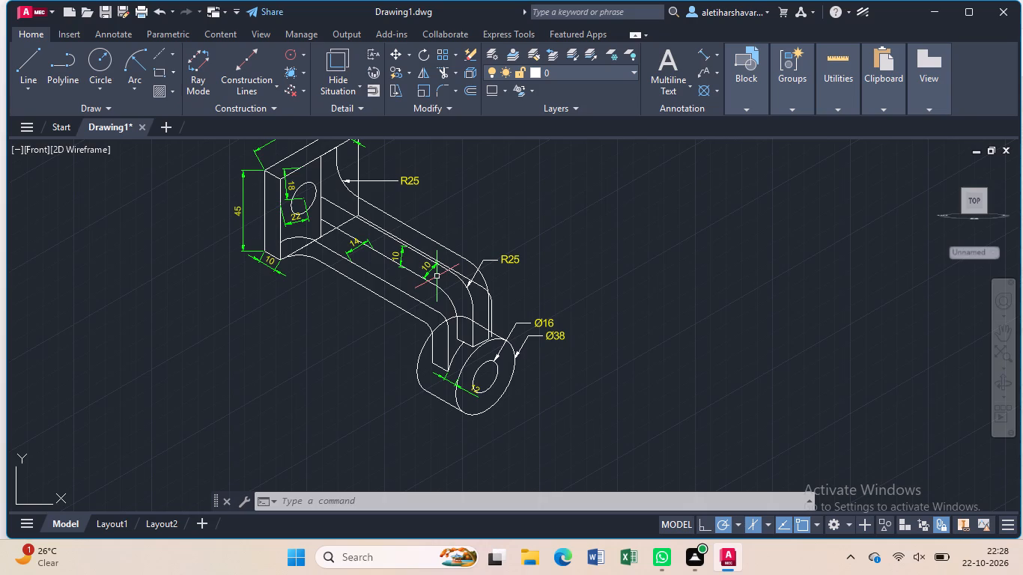
{"action": "middle_click_drag", "start_coordinate": [425, 281], "coordinate": [425, 282]}
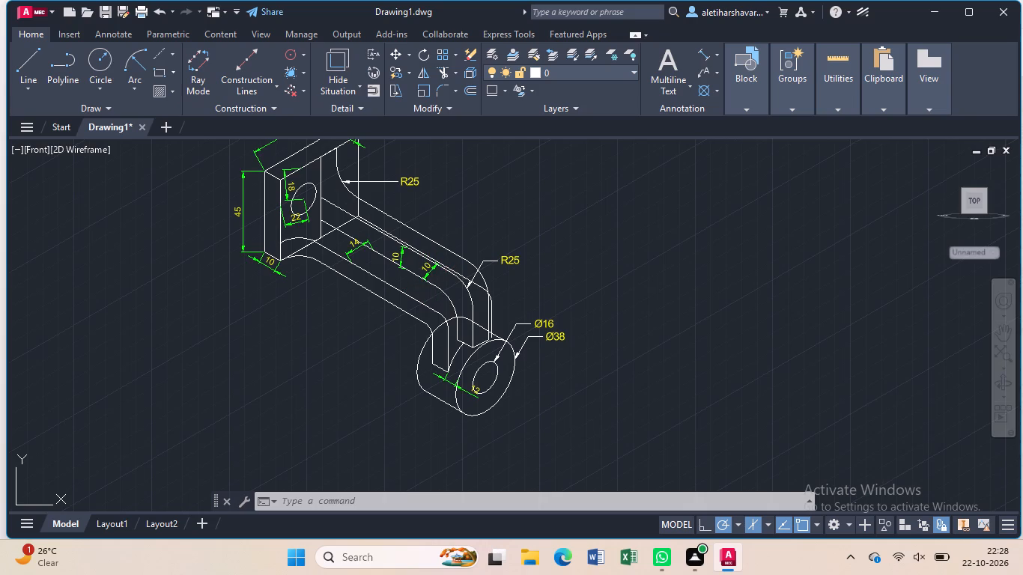
{"action": "middle_click_drag", "start_coordinate": [425, 282], "coordinate": [441, 329]}
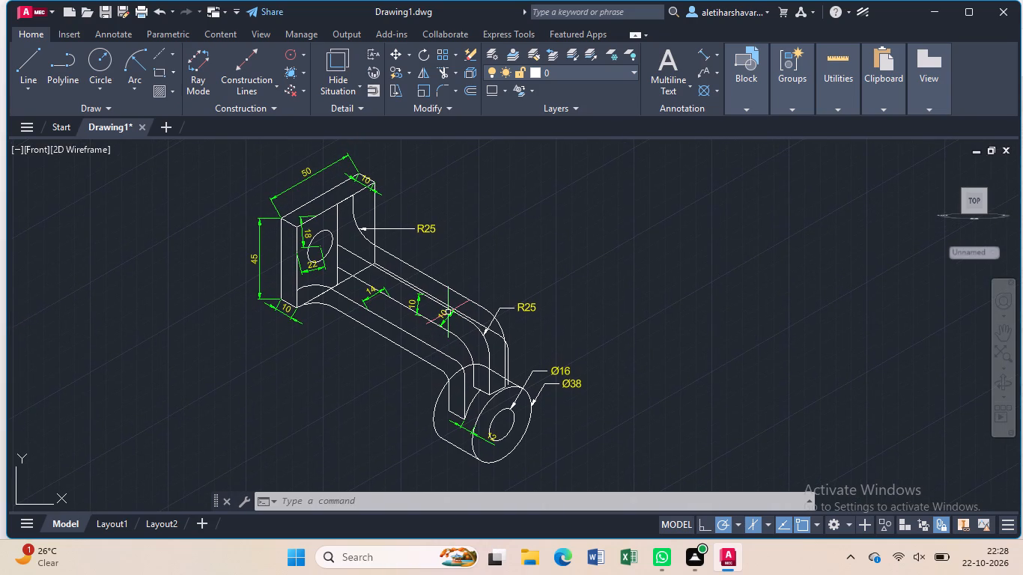
{"action": "key", "text": "ctrl+s"}
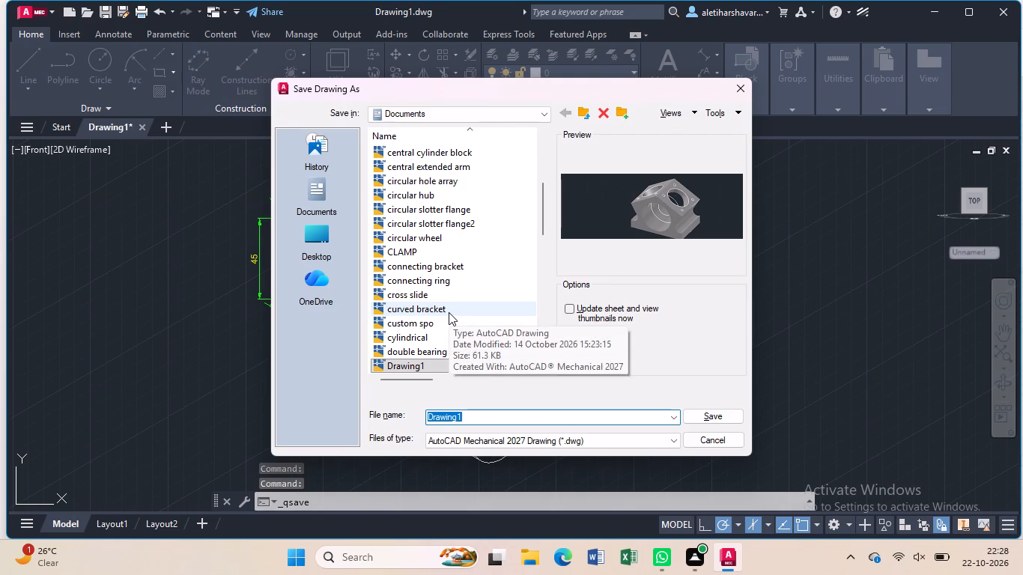
{"action": "key", "text": "BackSpace"}
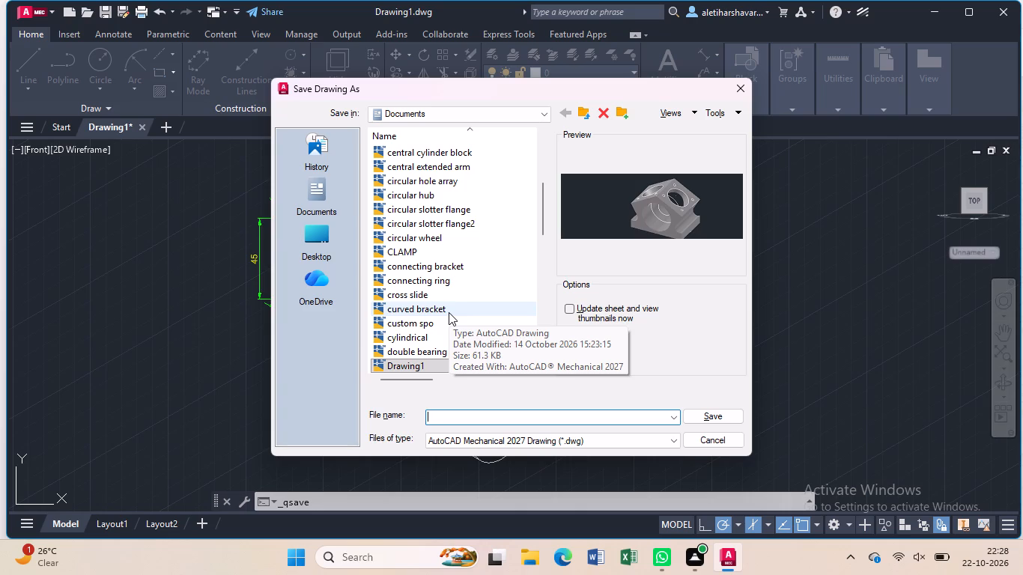
{"action": "type", "text": "connecting"}
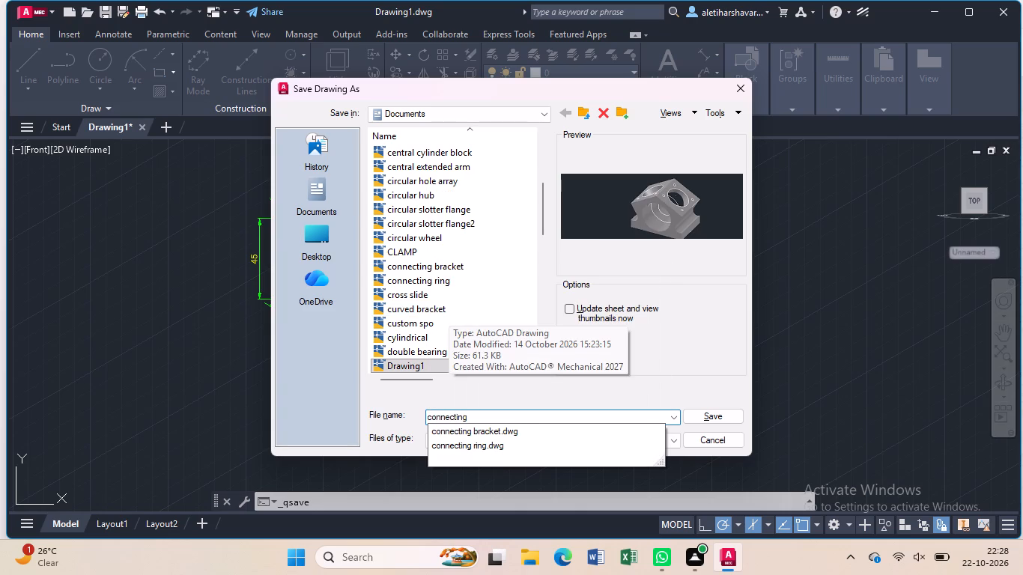
{"action": "key", "text": "space"}
{"action": "type", "text": "link"}
{"action": "key", "text": "Return"}
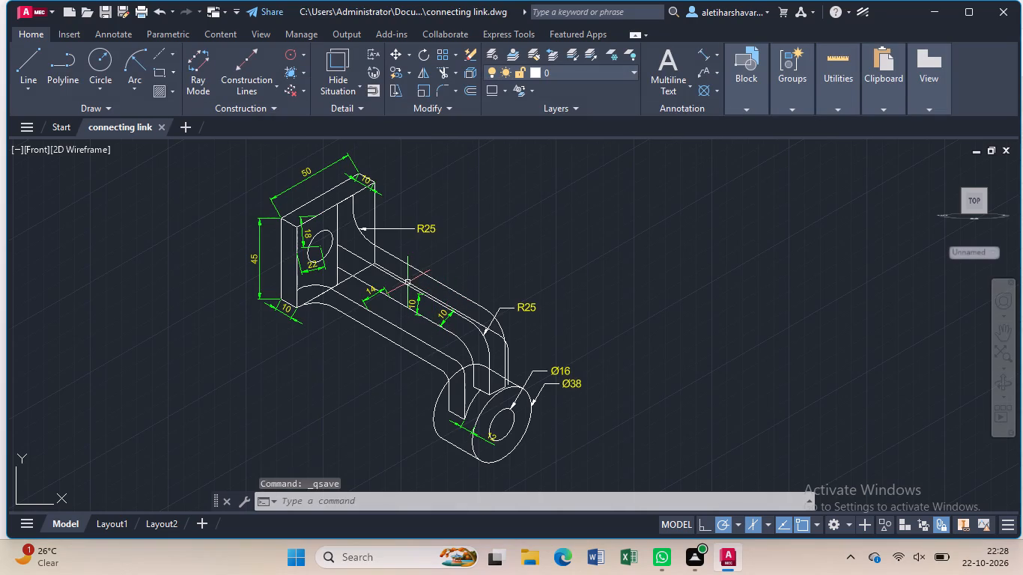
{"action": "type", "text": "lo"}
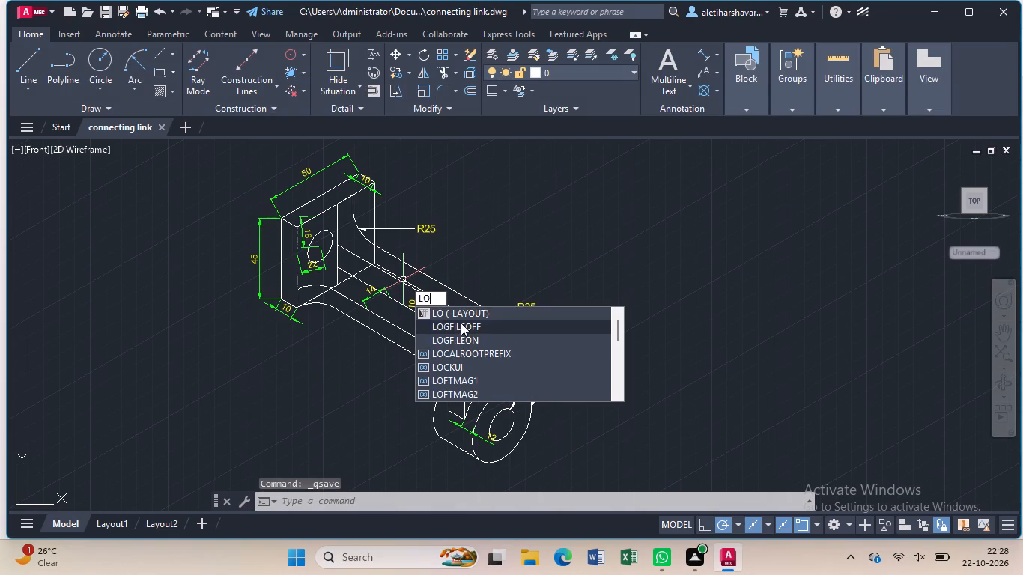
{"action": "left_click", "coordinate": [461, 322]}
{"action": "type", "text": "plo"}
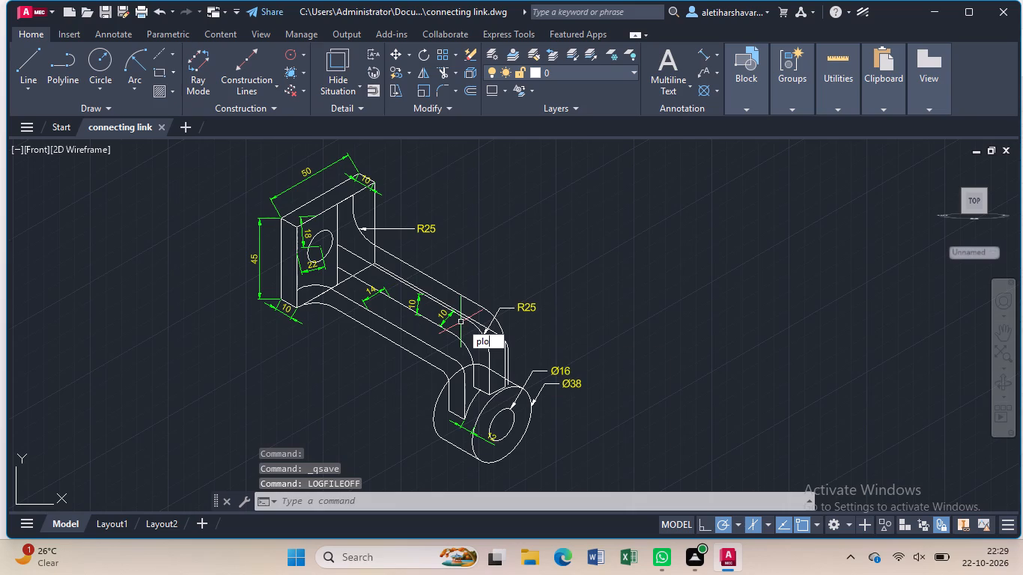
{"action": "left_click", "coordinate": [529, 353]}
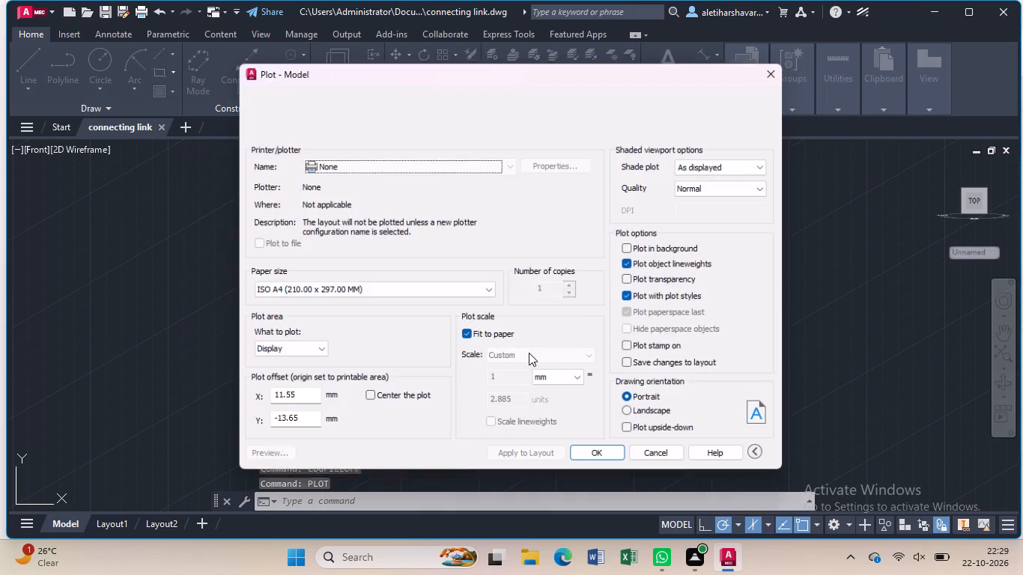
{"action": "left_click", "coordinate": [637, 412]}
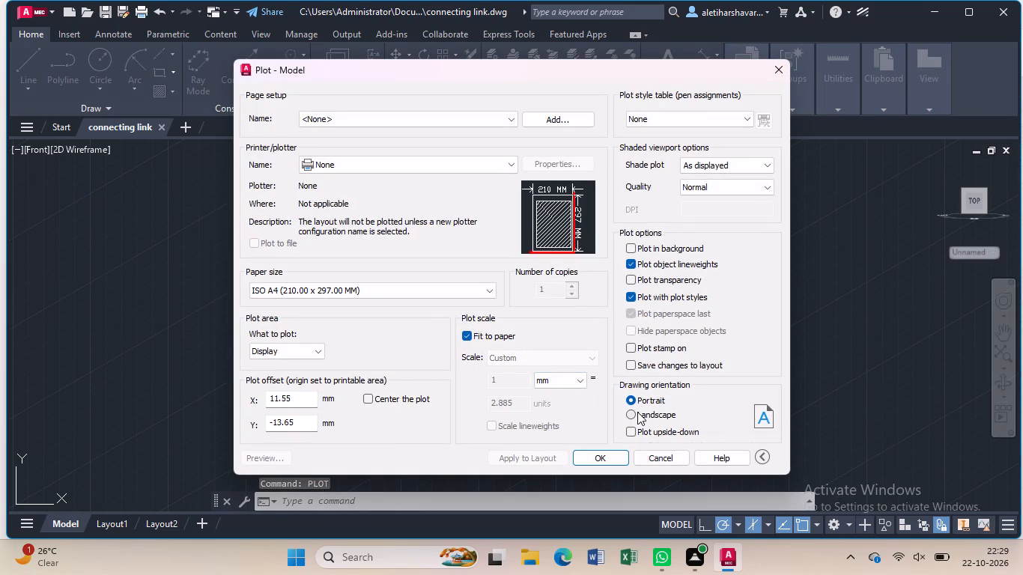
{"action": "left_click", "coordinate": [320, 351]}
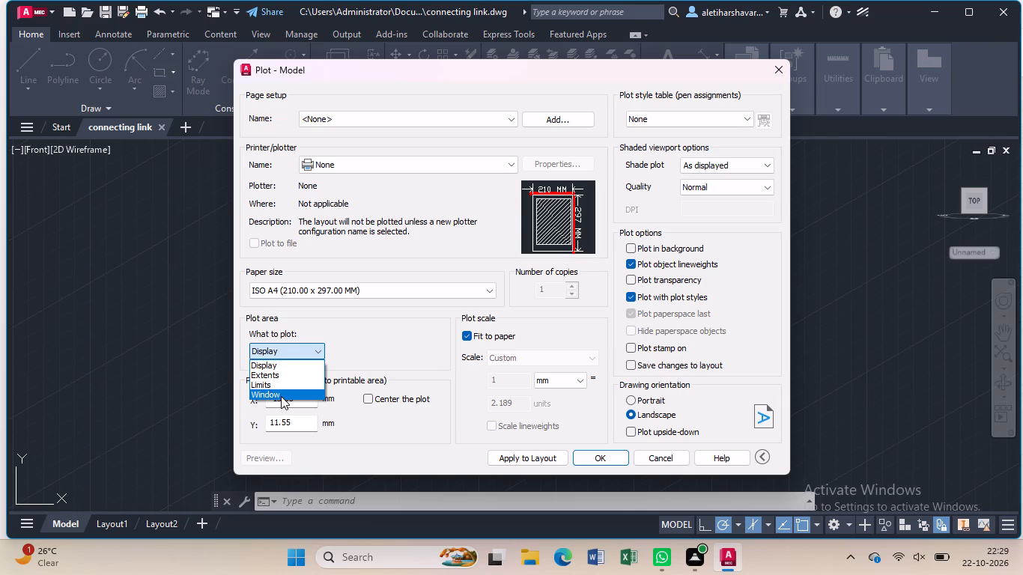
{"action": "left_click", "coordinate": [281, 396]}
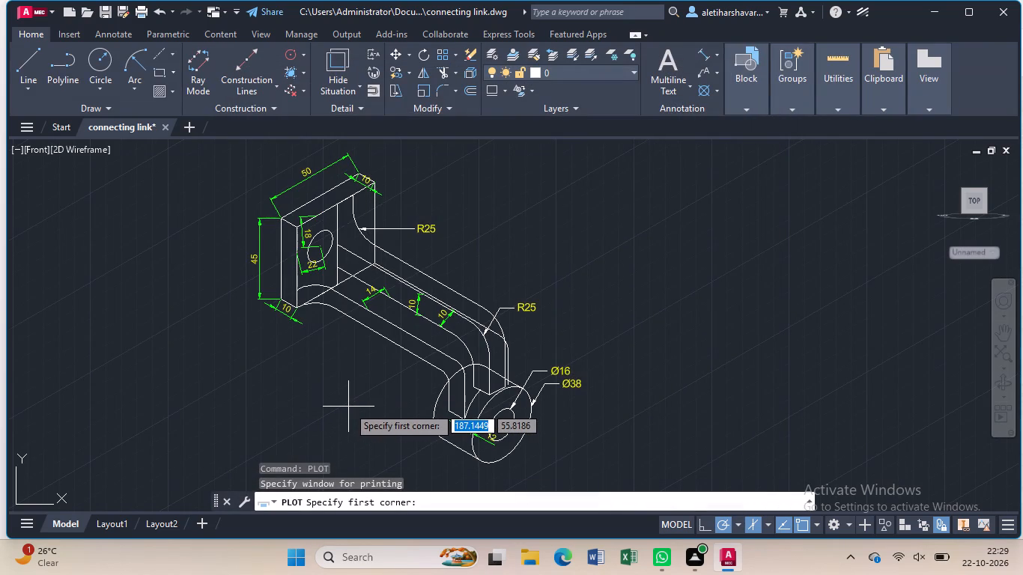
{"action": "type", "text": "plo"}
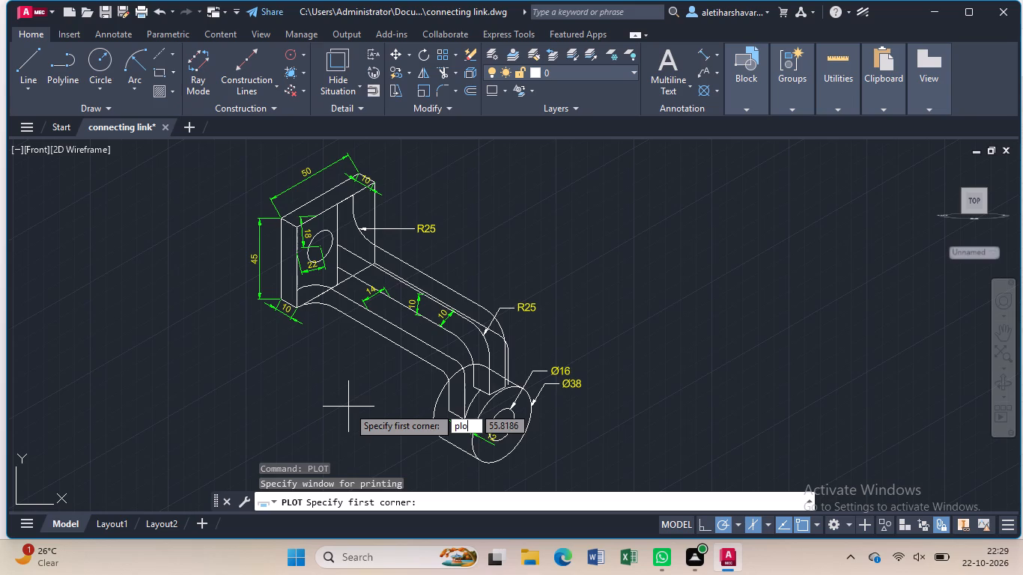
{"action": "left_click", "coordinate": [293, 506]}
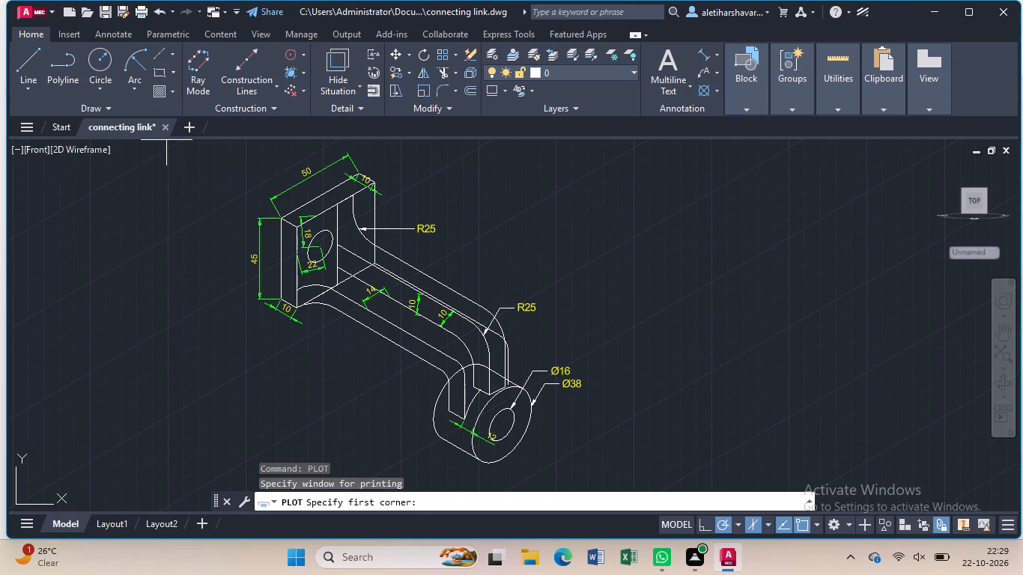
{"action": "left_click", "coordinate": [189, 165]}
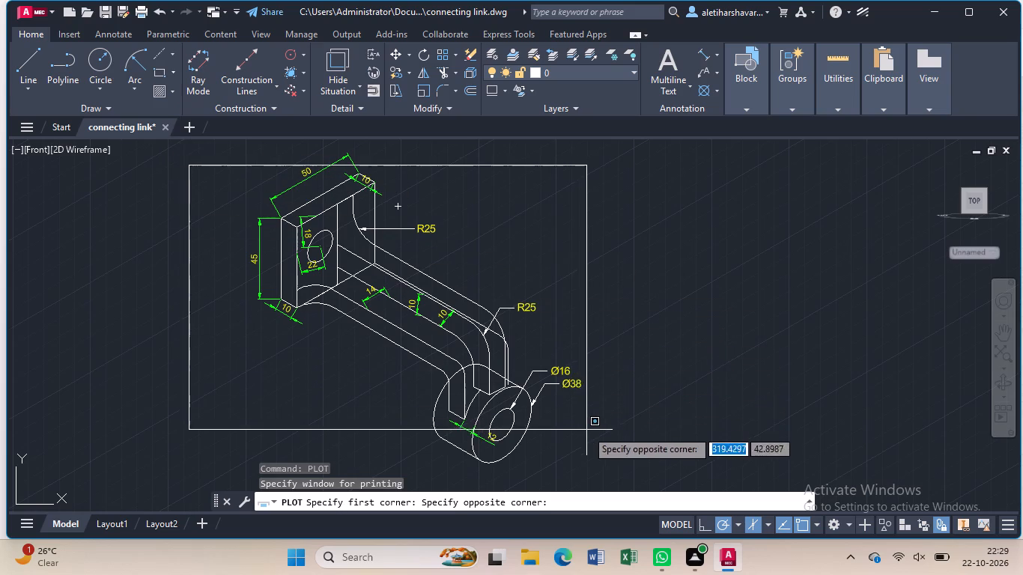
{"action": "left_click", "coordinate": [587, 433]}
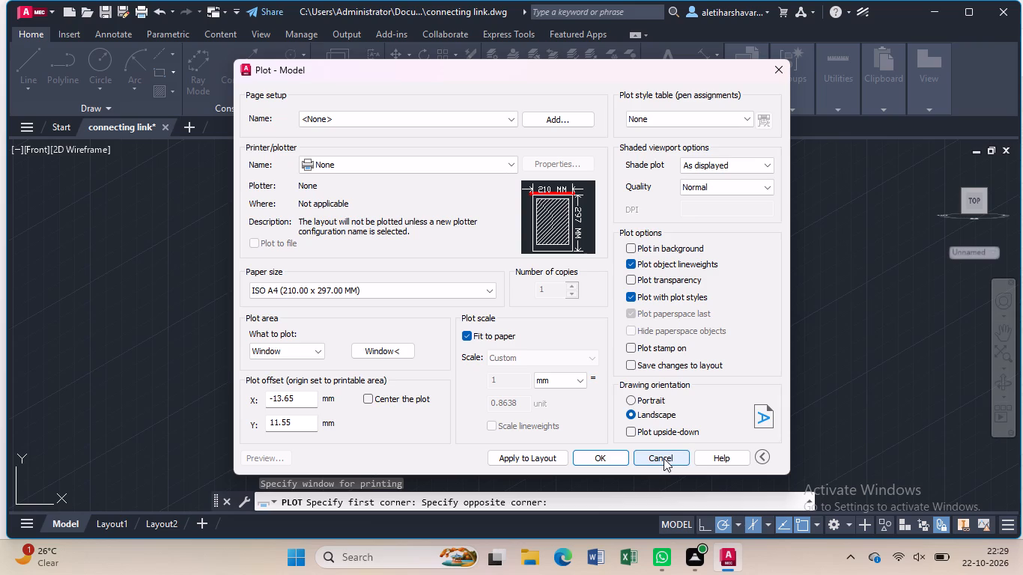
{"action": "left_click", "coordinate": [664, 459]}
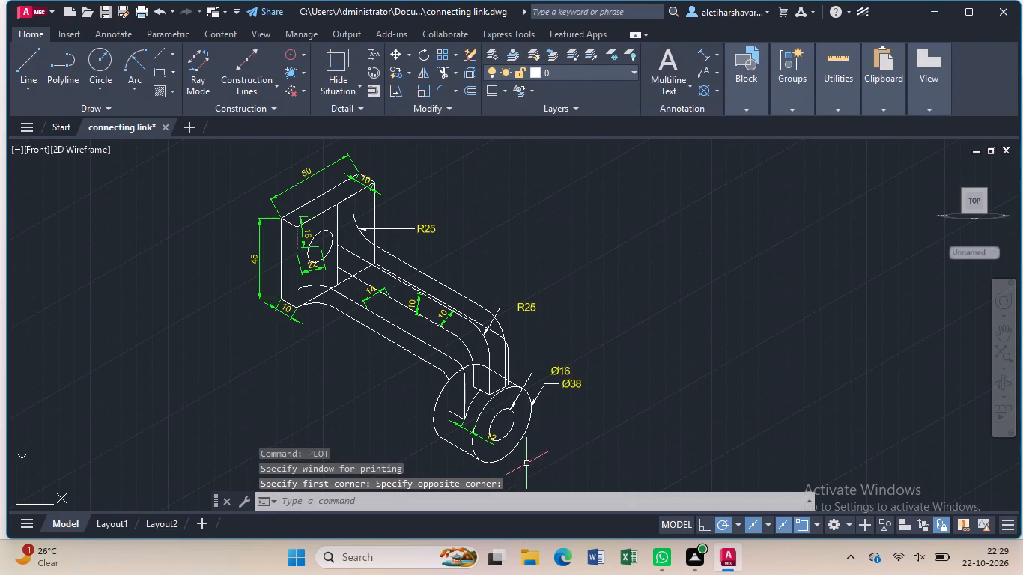
Set up a centred landscape plot with the DWG To PDF.pc3 plotter and ISO A4 (210.00 x 297.00 MM) paper.
{"action": "type", "text": "plo"}
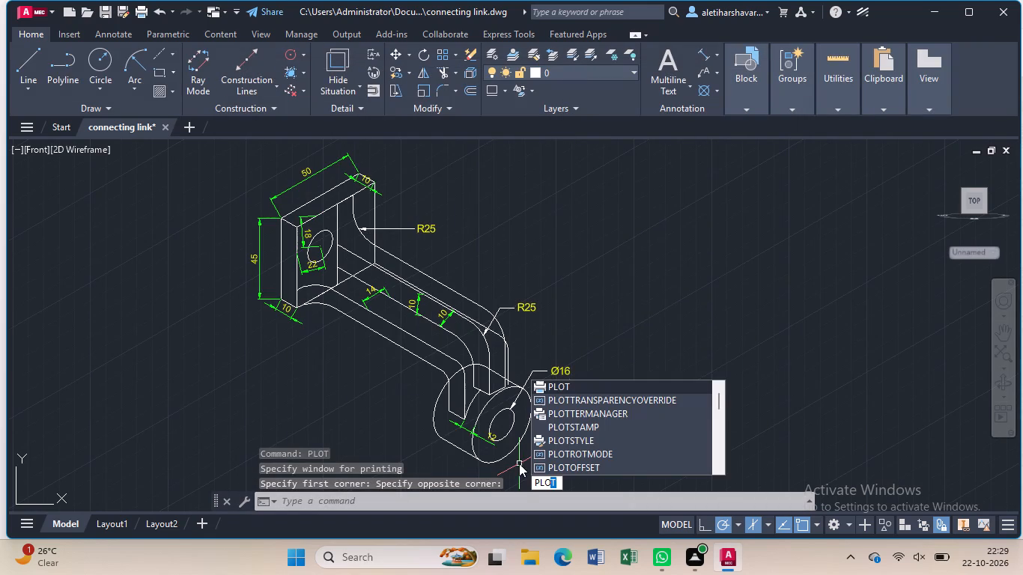
{"action": "left_click", "coordinate": [584, 384]}
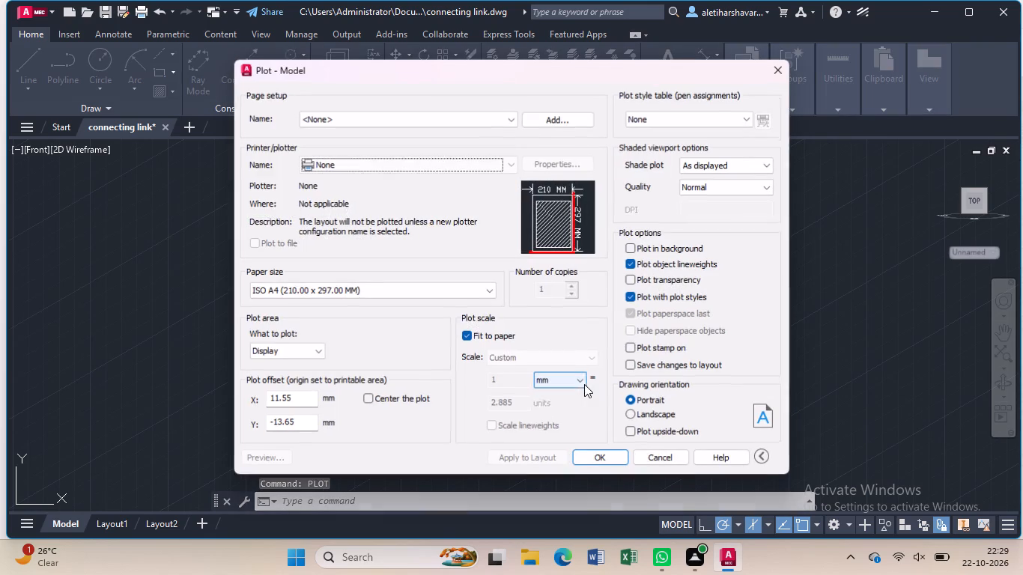
{"action": "left_click", "coordinate": [633, 416]}
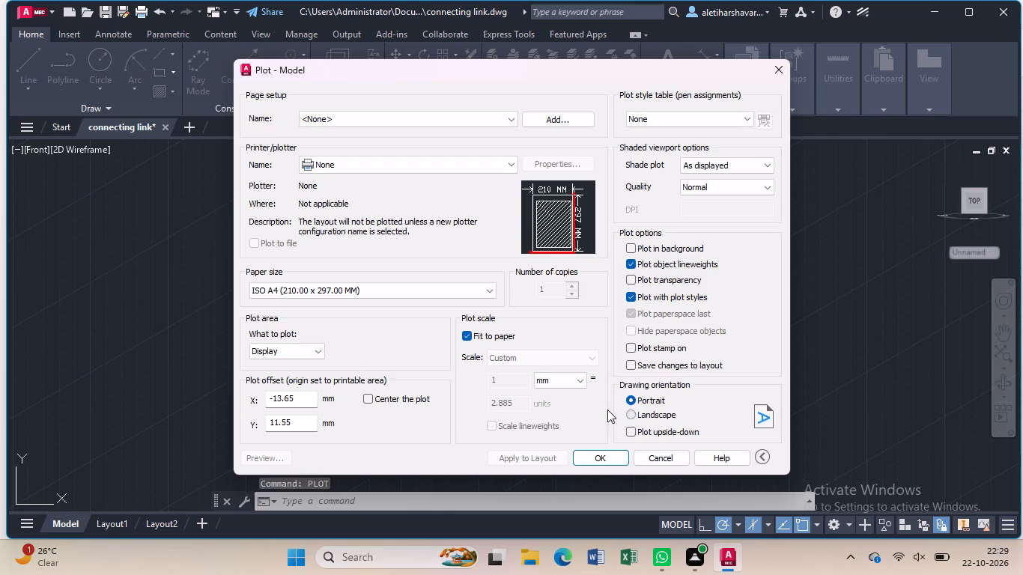
{"action": "left_click", "coordinate": [369, 401]}
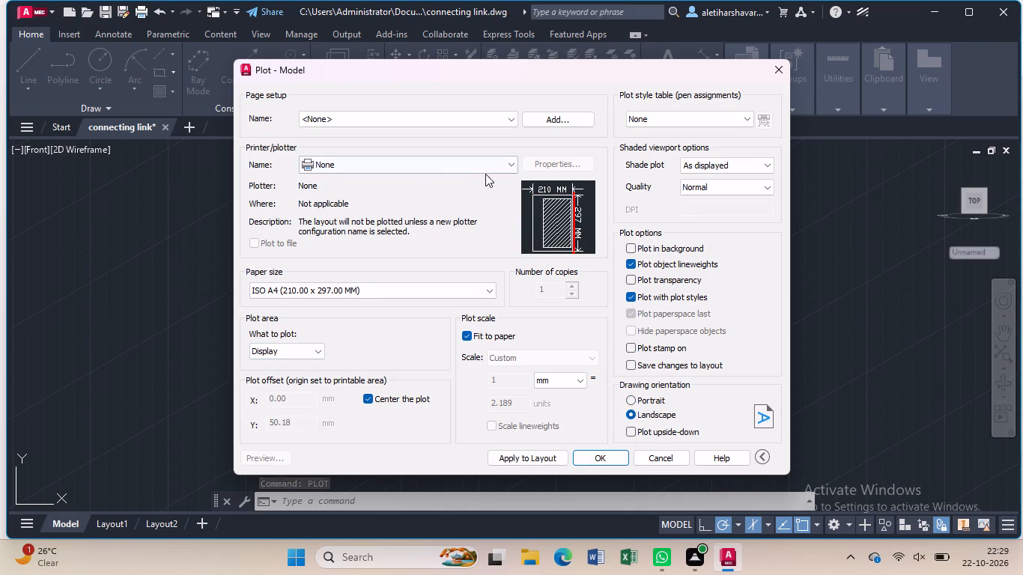
{"action": "left_click", "coordinate": [513, 157]}
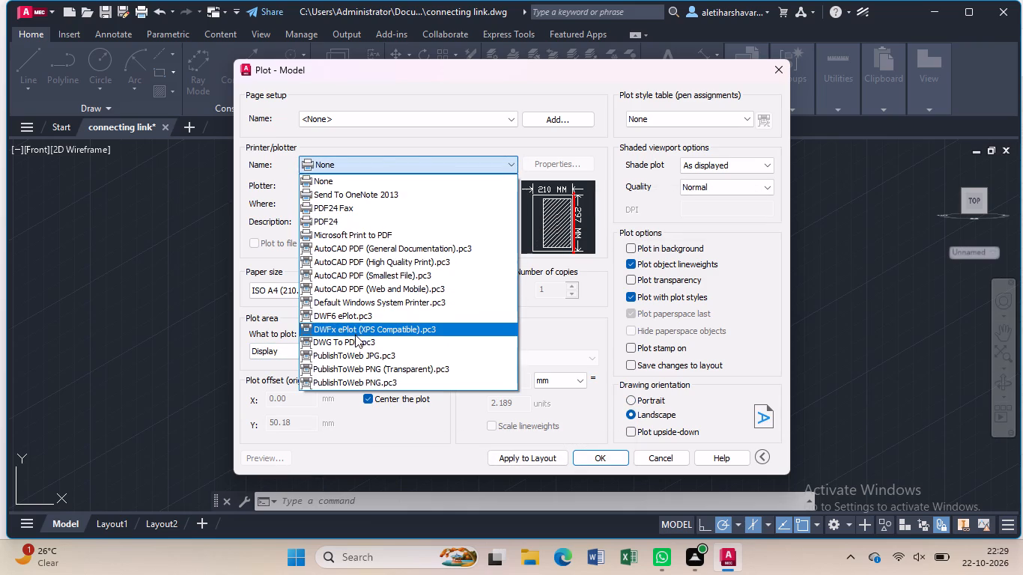
{"action": "left_click", "coordinate": [355, 338]}
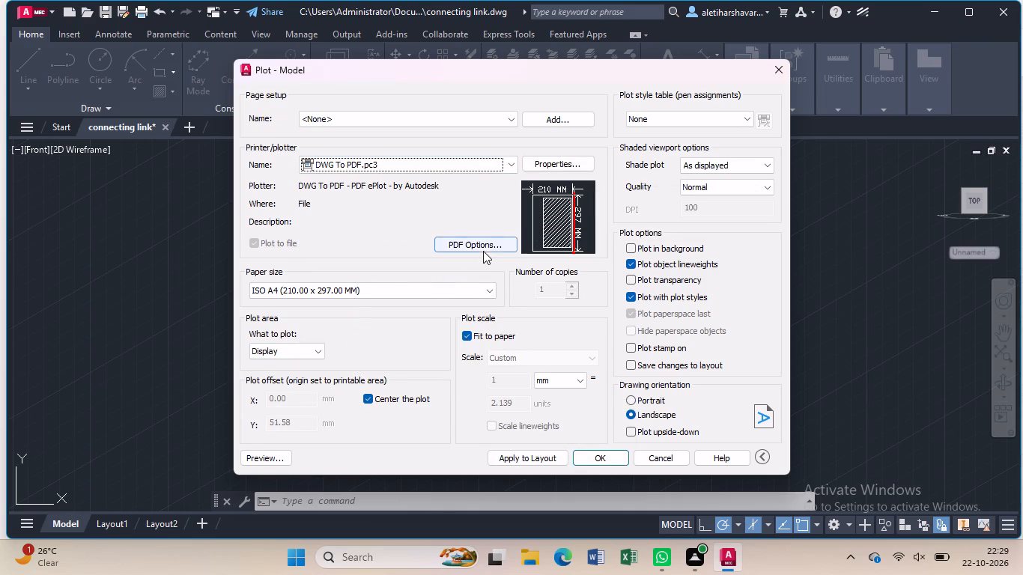
{"action": "left_click", "coordinate": [489, 288]}
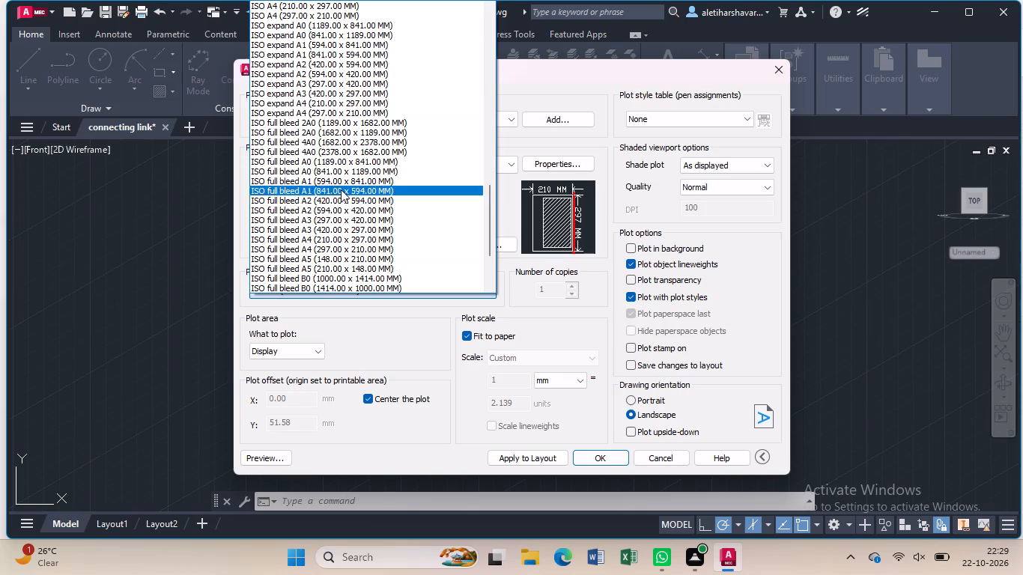
{"action": "left_click", "coordinate": [308, 8]}
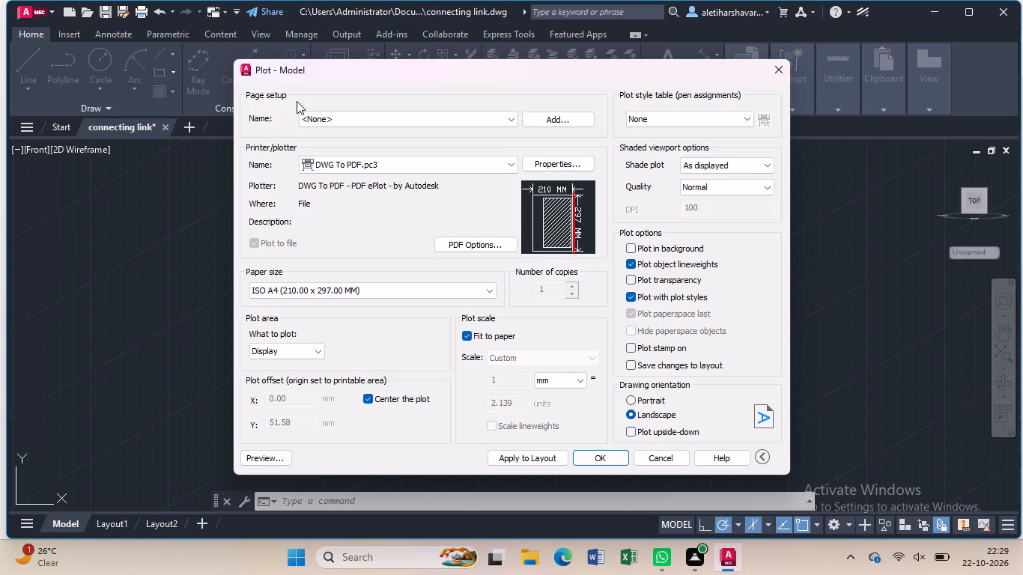
Set the plot area to a window enclosing the whole dimensioned isometric part.
{"action": "double_click", "coordinate": [317, 350]}
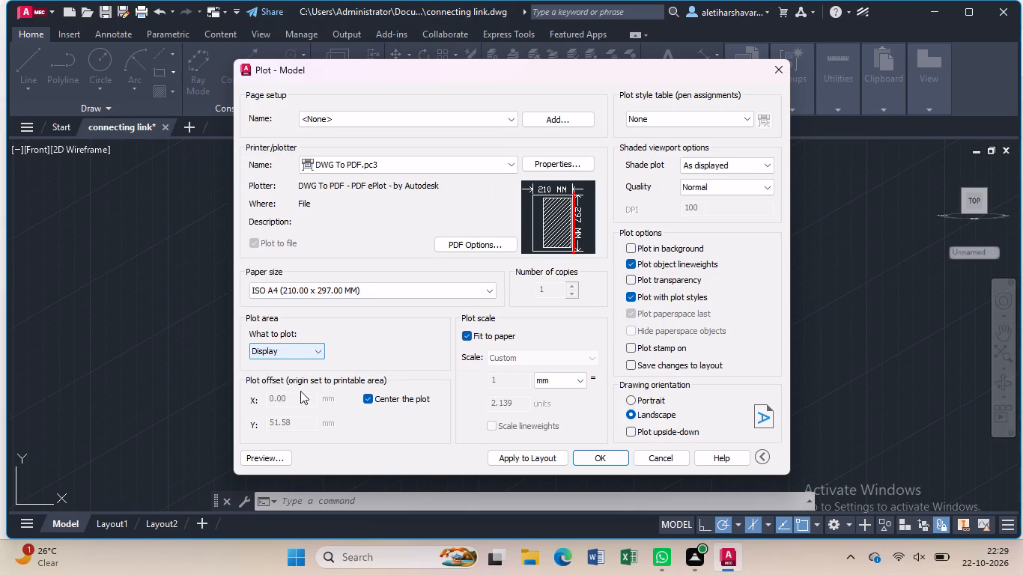
{"action": "left_click", "coordinate": [318, 349]}
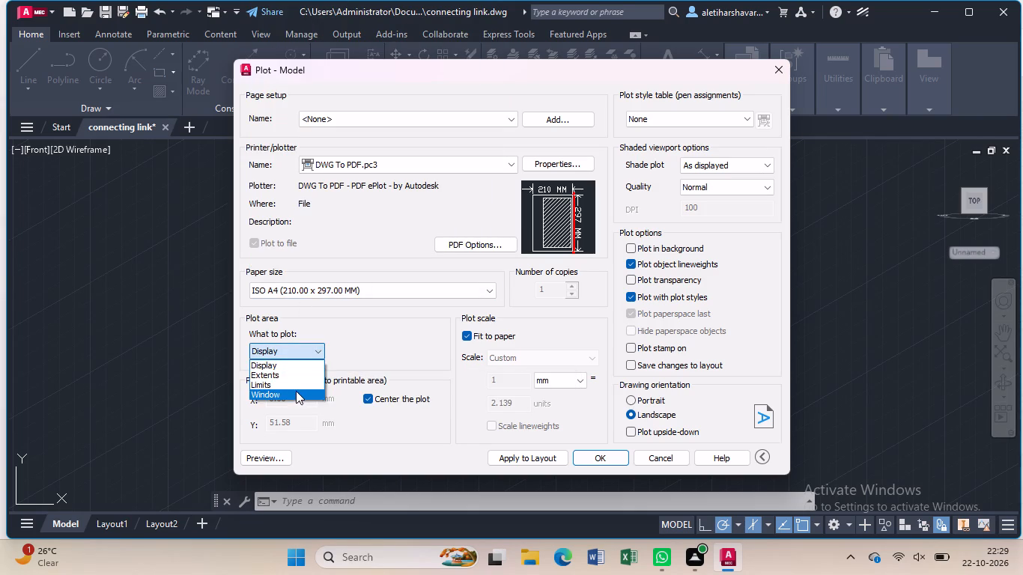
{"action": "left_click", "coordinate": [296, 391]}
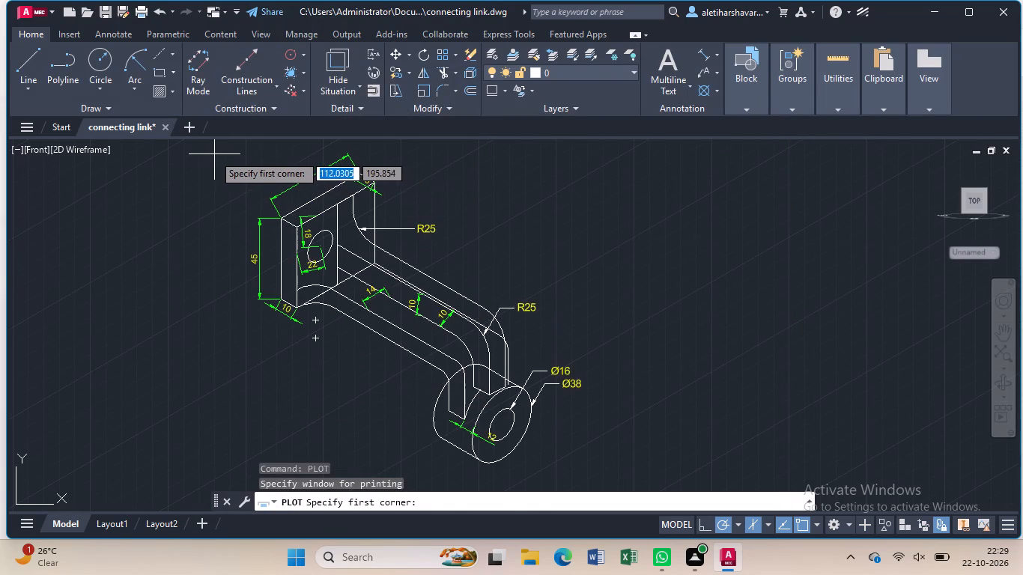
{"action": "left_click", "coordinate": [211, 154]}
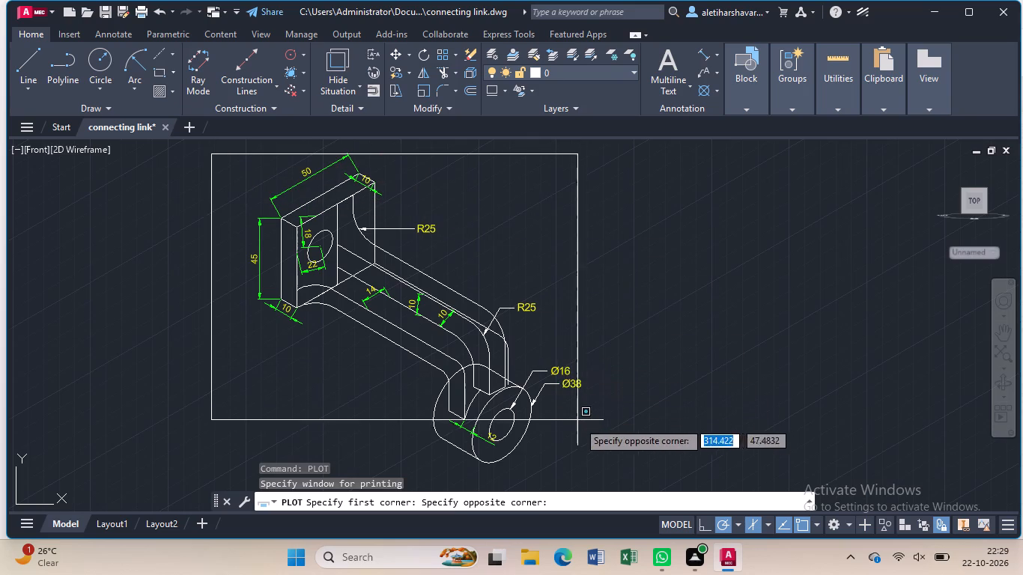
{"action": "left_click", "coordinate": [647, 472]}
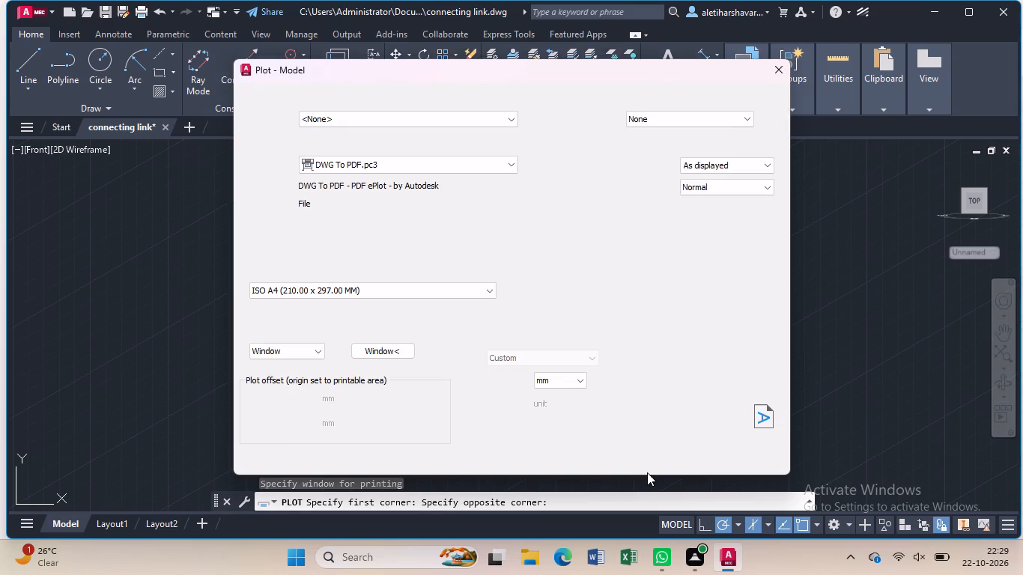
Plot the drawing to the Documents folder as connecting link-Model.pdf and close the PDF viewer.
{"action": "left_click", "coordinate": [598, 457]}
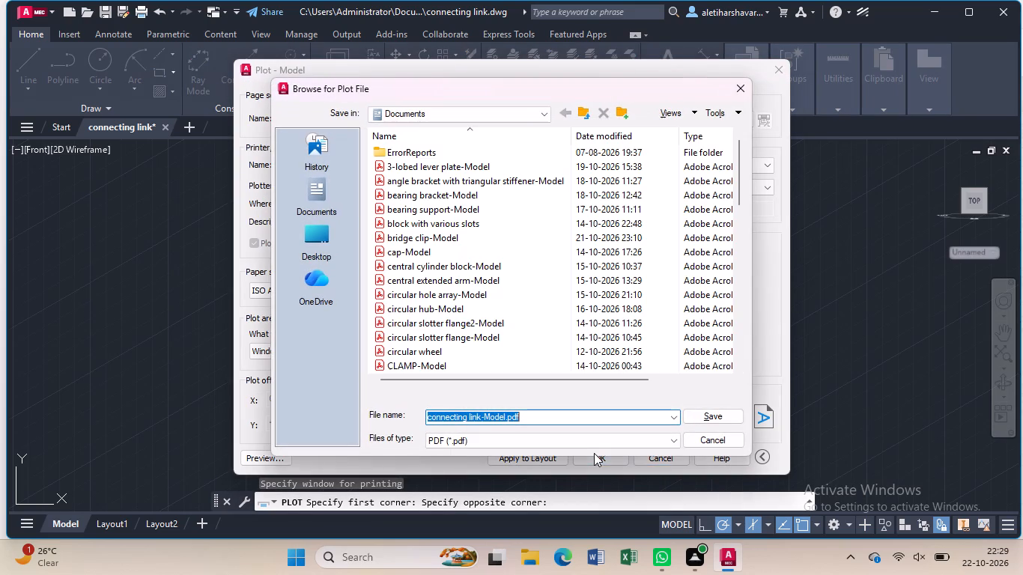
{"action": "left_click", "coordinate": [717, 410]}
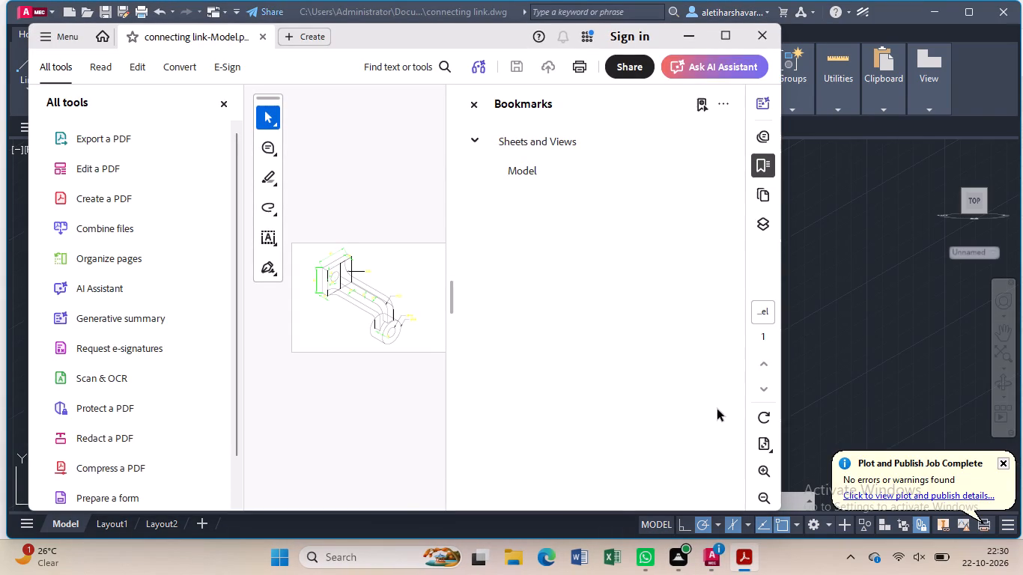
{"action": "left_click", "coordinate": [771, 31]}
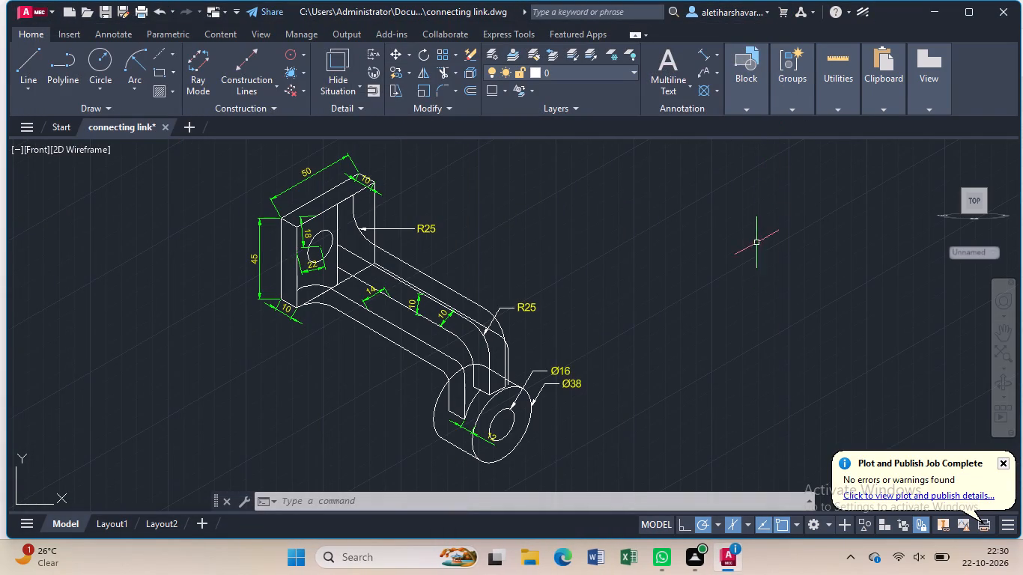